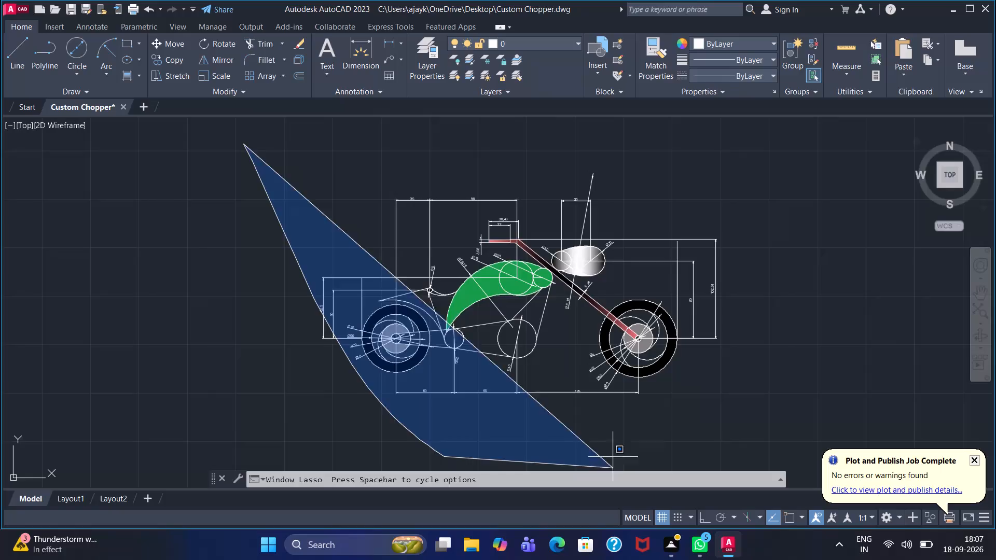
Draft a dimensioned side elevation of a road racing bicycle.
Select the entire chopper motorcycle drawing with all its dimensions and erase it from model space.
left_click_drag(250, 147, 370, 282)
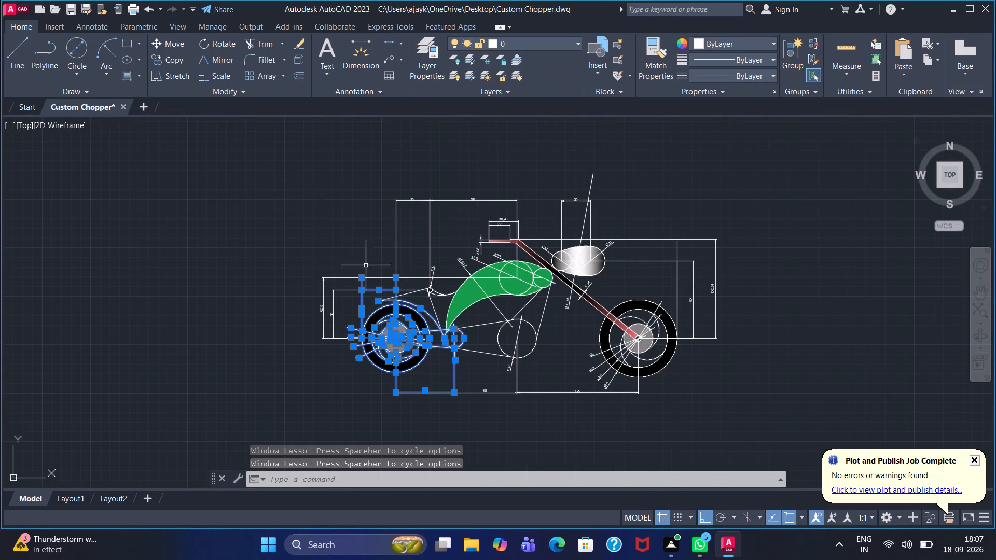
left_click(268, 172)
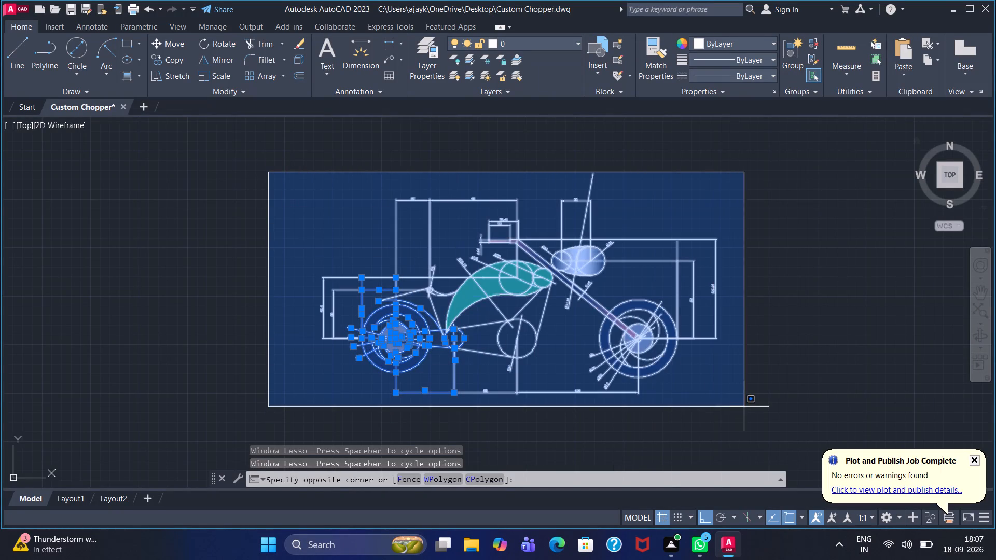
left_click(760, 426)
key("Delete")
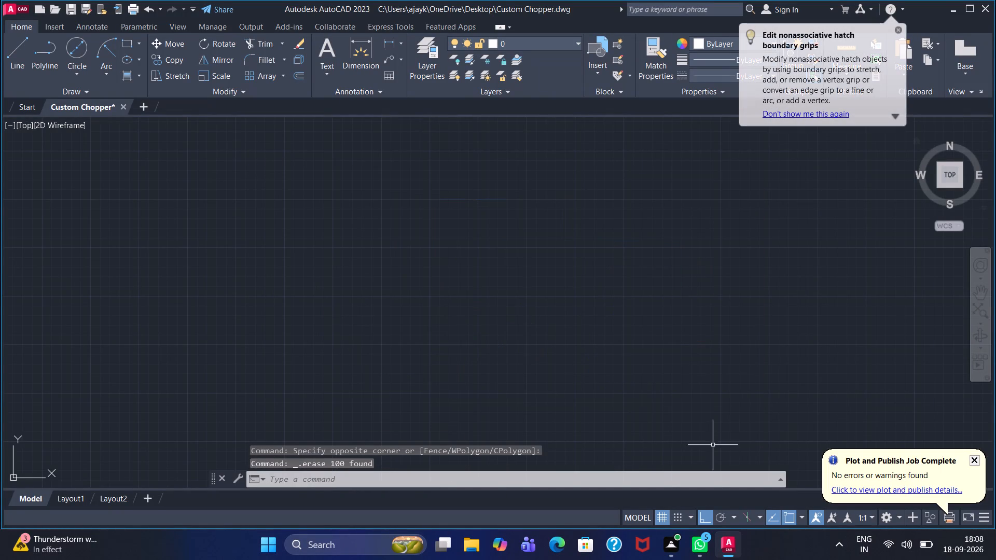
Turn on command logging to file with LOGFILEON.
left_click(629, 476)
type("log")
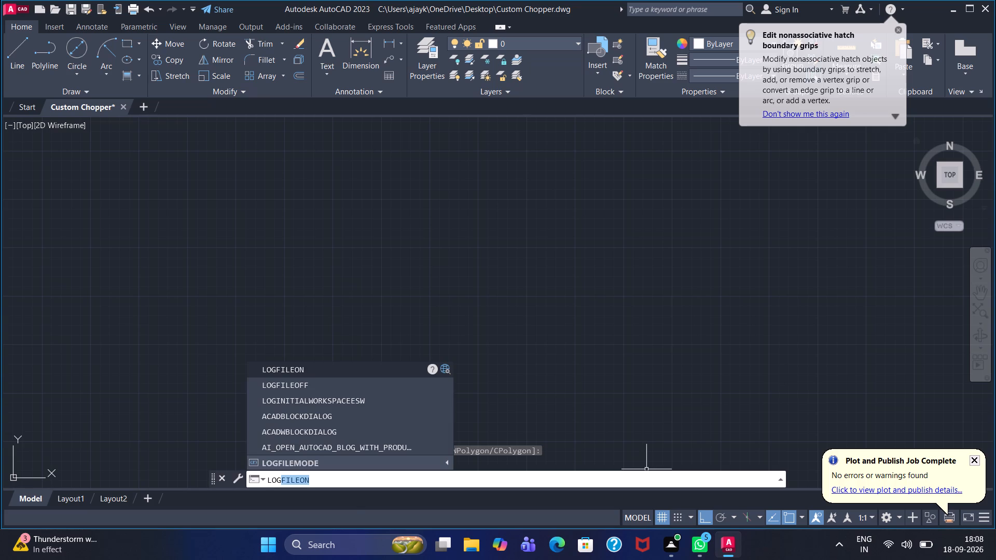
left_click(328, 373)
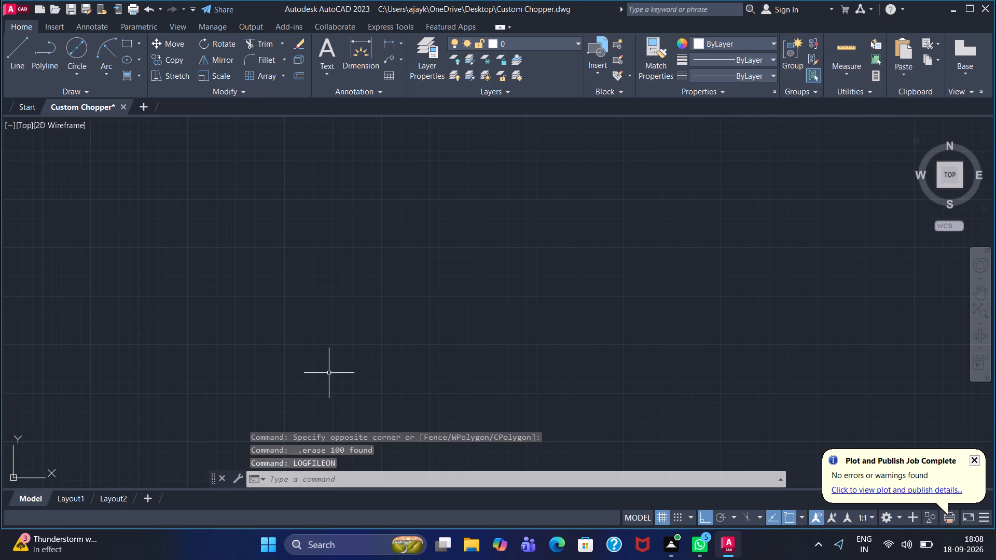
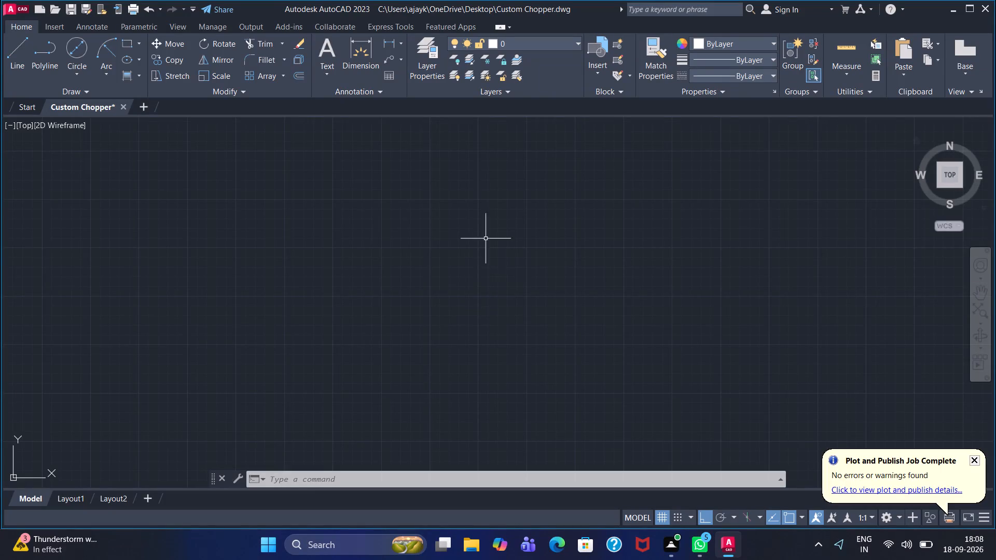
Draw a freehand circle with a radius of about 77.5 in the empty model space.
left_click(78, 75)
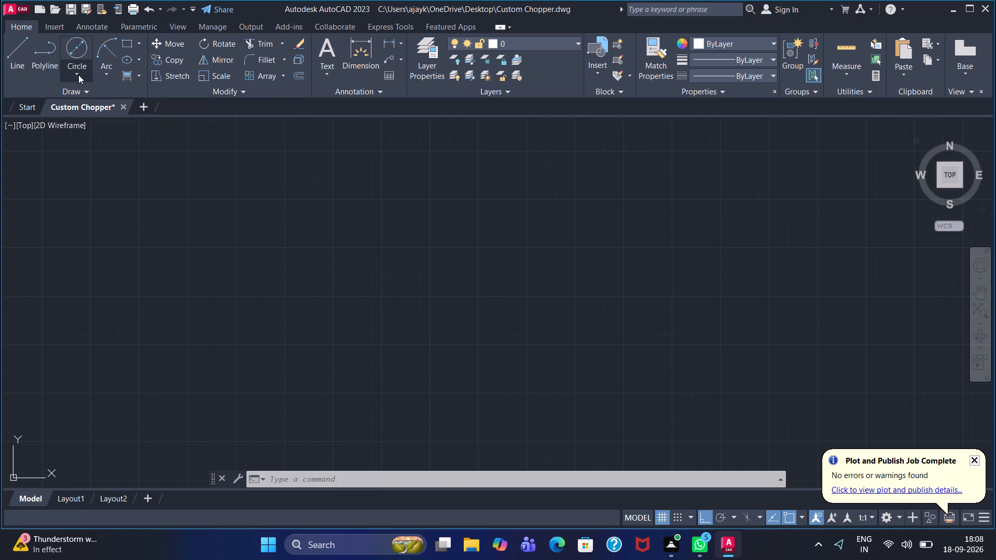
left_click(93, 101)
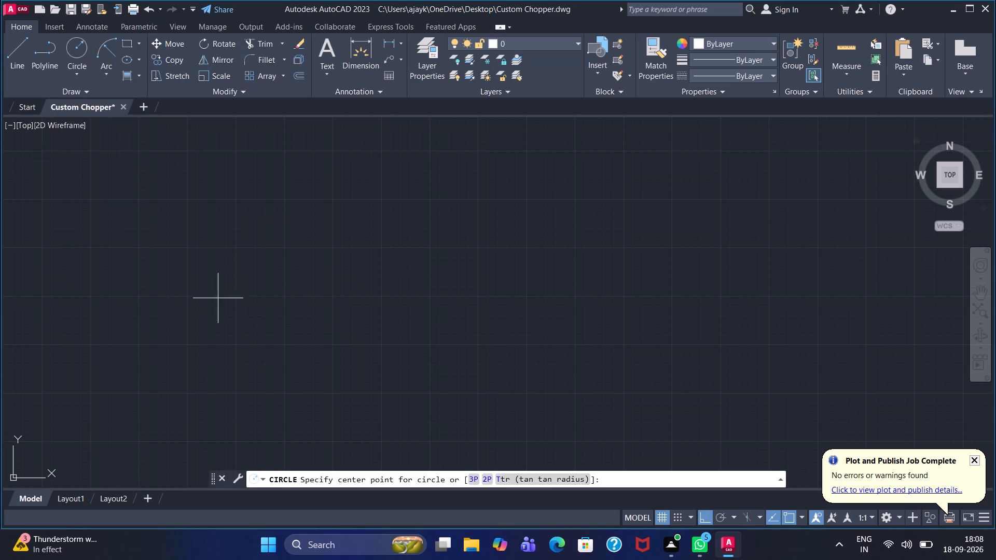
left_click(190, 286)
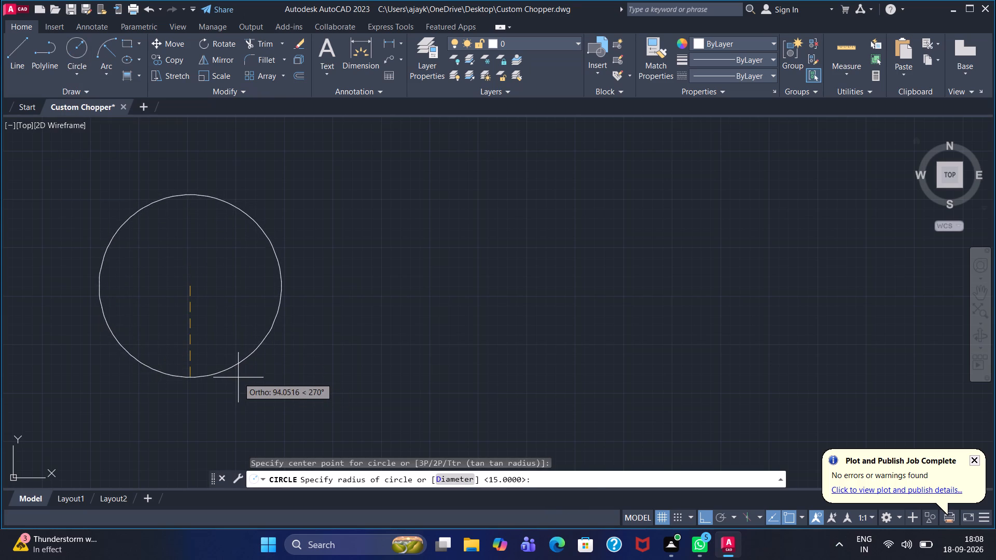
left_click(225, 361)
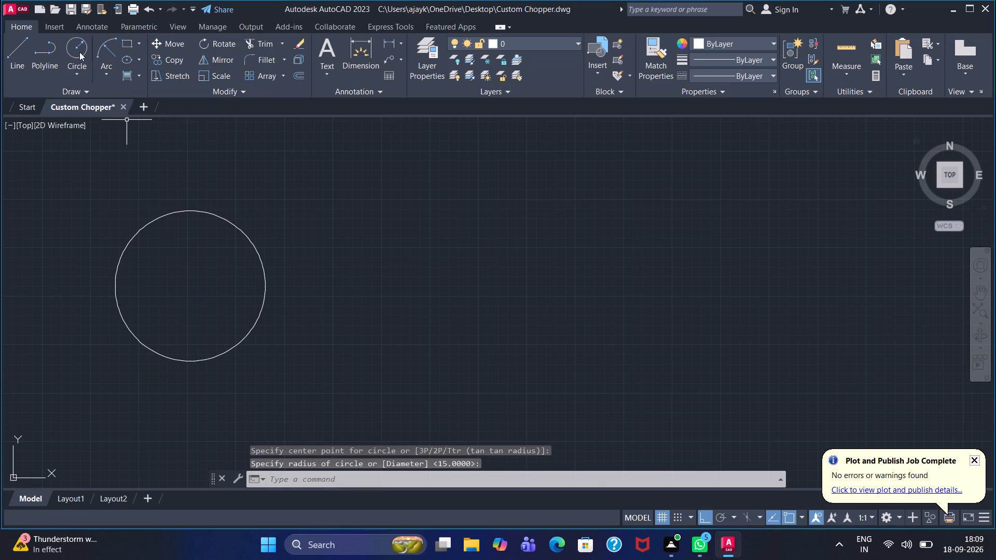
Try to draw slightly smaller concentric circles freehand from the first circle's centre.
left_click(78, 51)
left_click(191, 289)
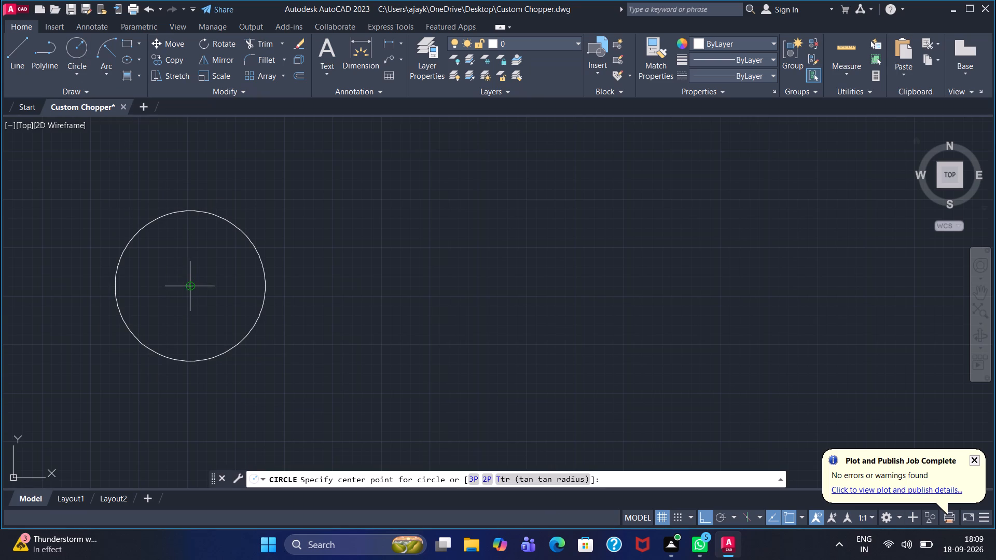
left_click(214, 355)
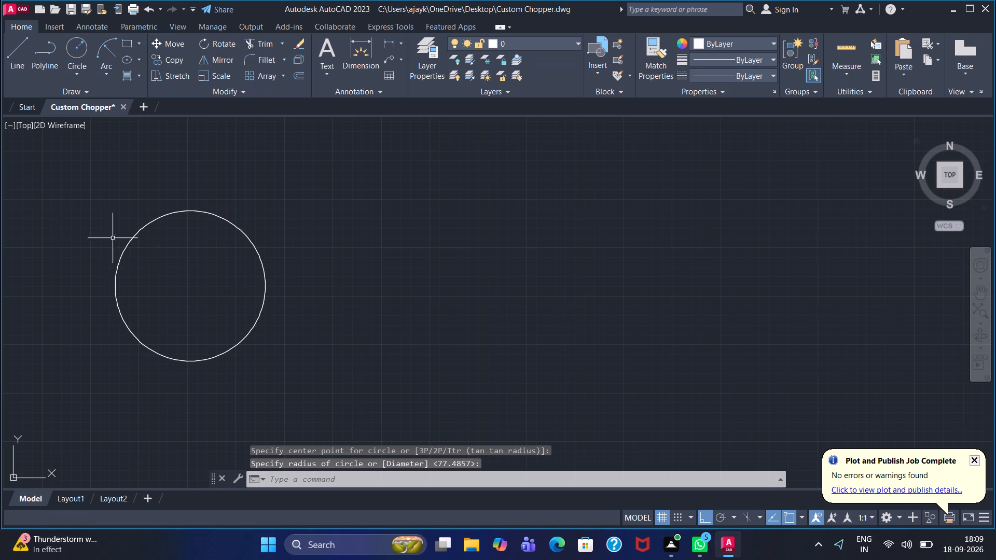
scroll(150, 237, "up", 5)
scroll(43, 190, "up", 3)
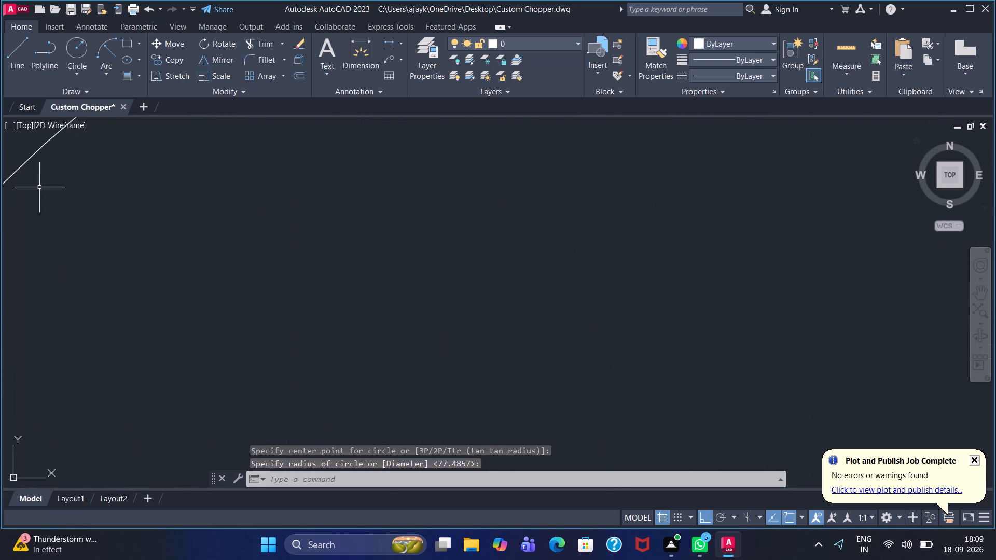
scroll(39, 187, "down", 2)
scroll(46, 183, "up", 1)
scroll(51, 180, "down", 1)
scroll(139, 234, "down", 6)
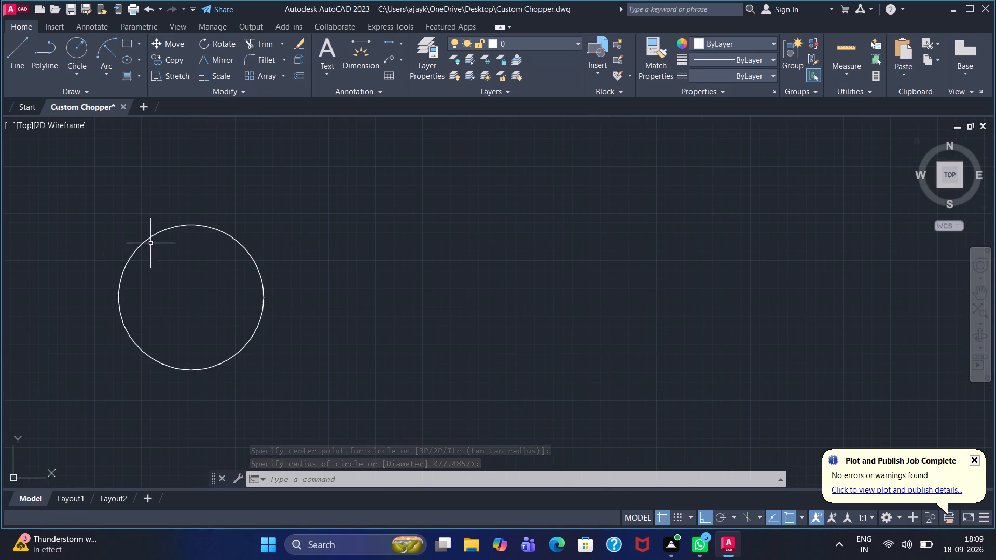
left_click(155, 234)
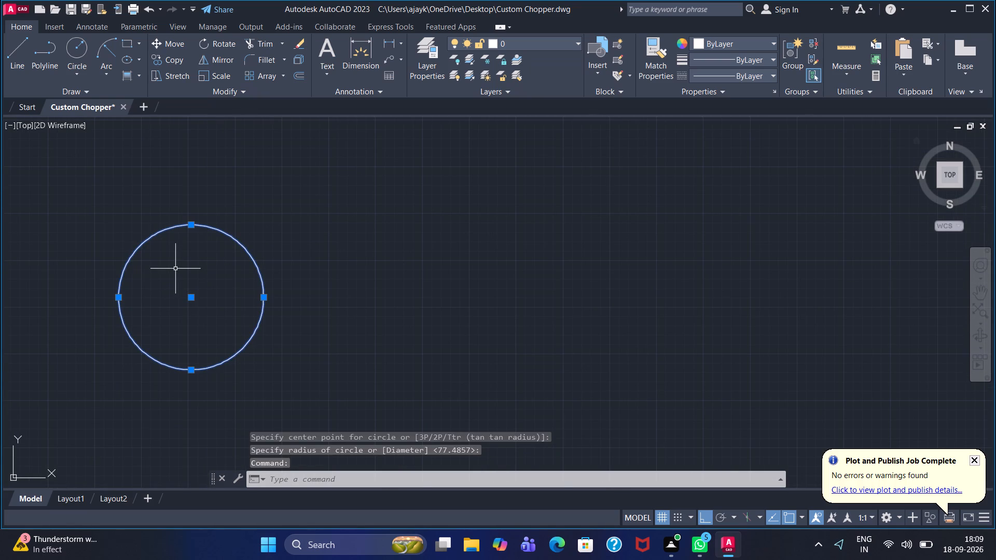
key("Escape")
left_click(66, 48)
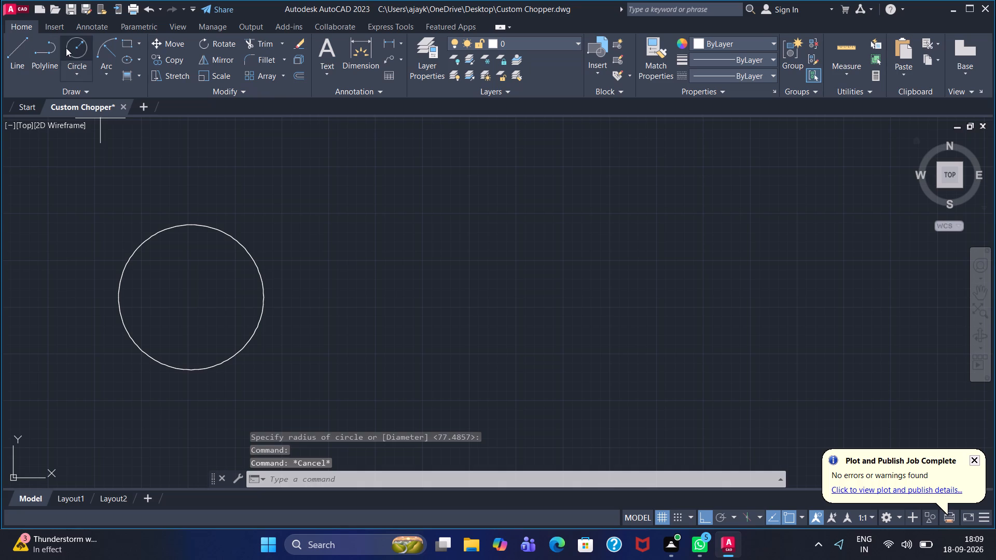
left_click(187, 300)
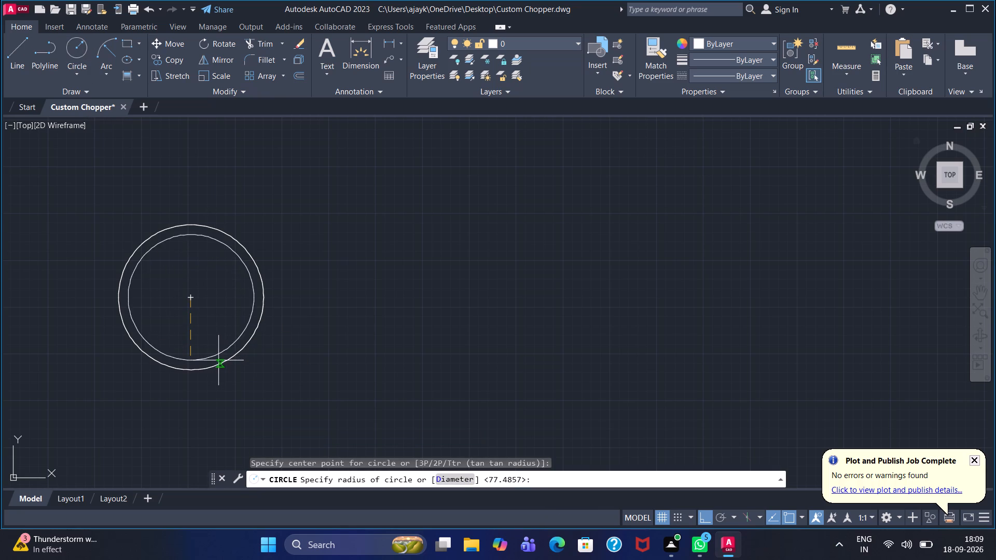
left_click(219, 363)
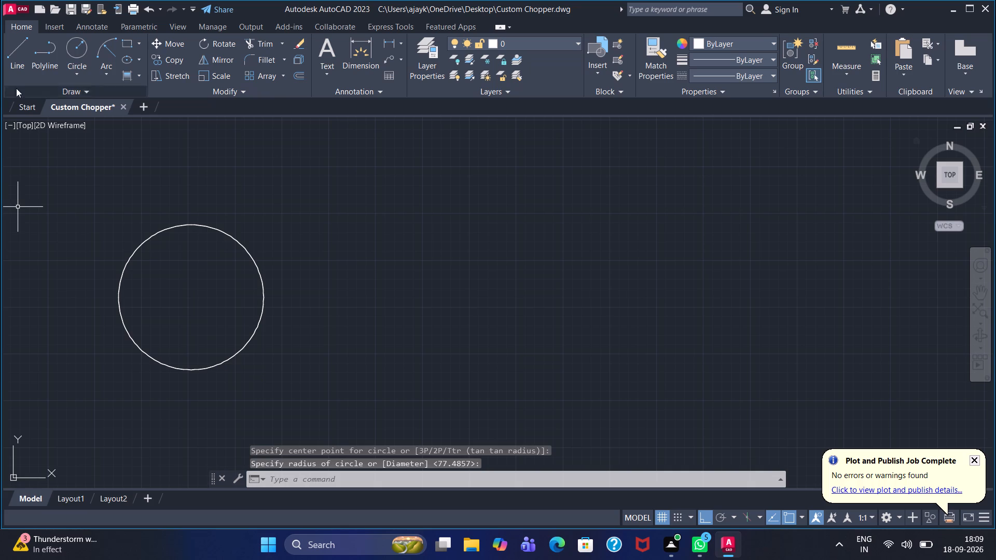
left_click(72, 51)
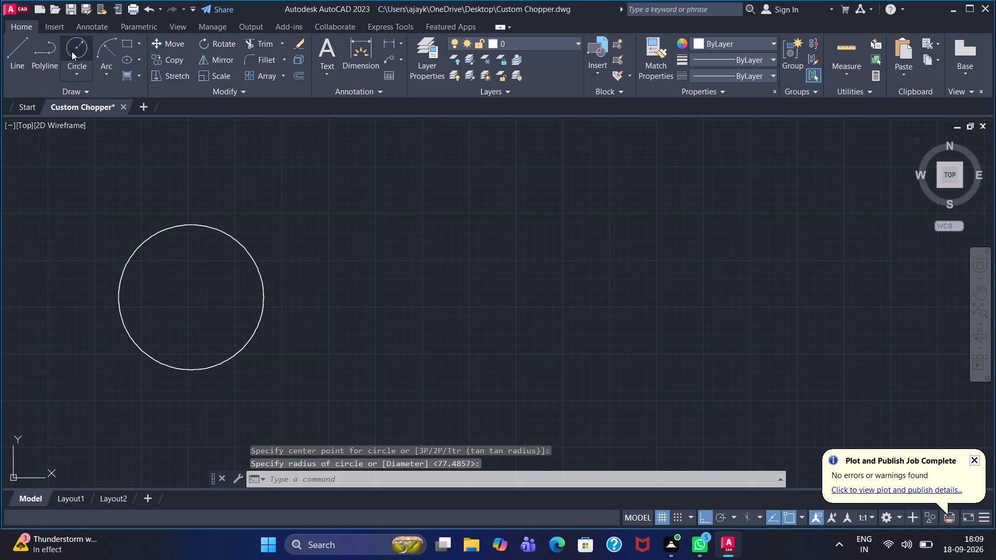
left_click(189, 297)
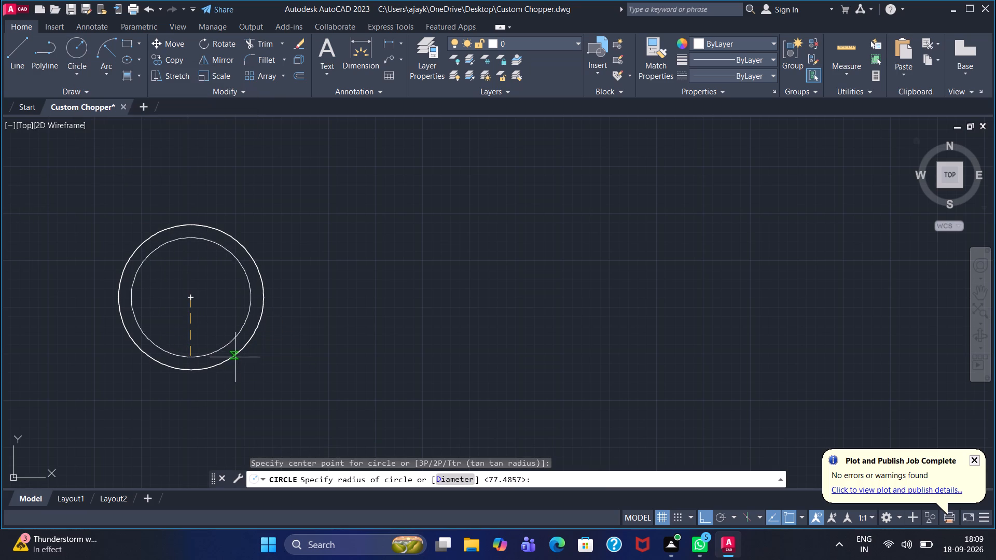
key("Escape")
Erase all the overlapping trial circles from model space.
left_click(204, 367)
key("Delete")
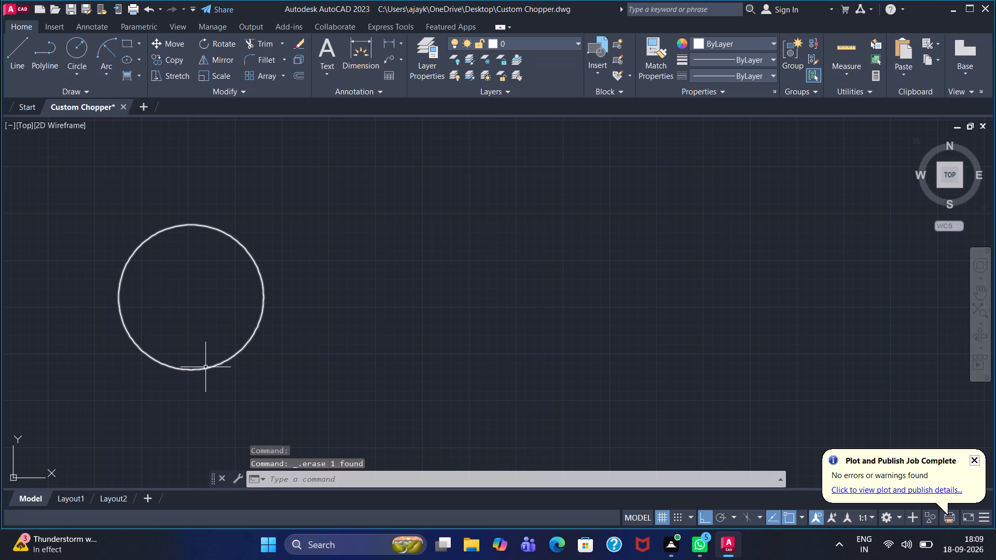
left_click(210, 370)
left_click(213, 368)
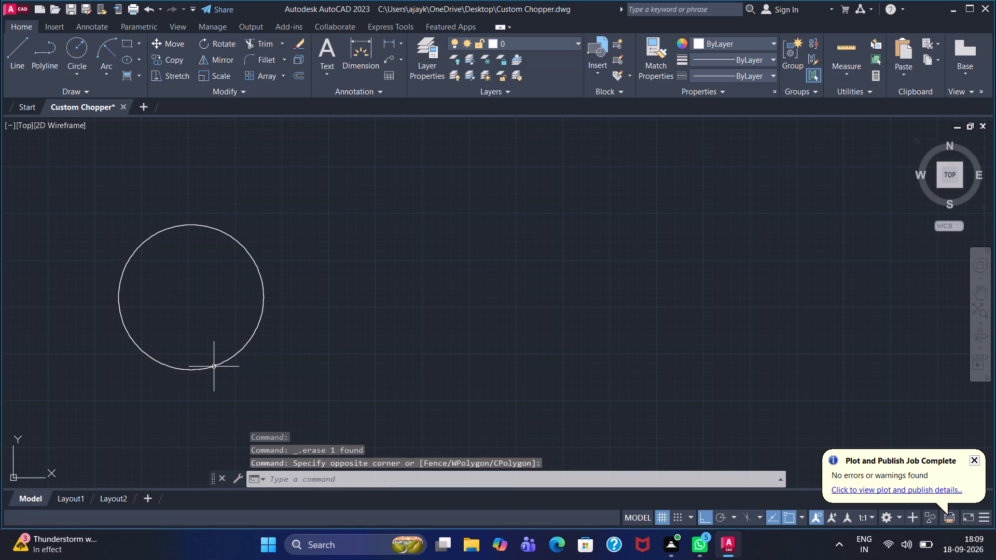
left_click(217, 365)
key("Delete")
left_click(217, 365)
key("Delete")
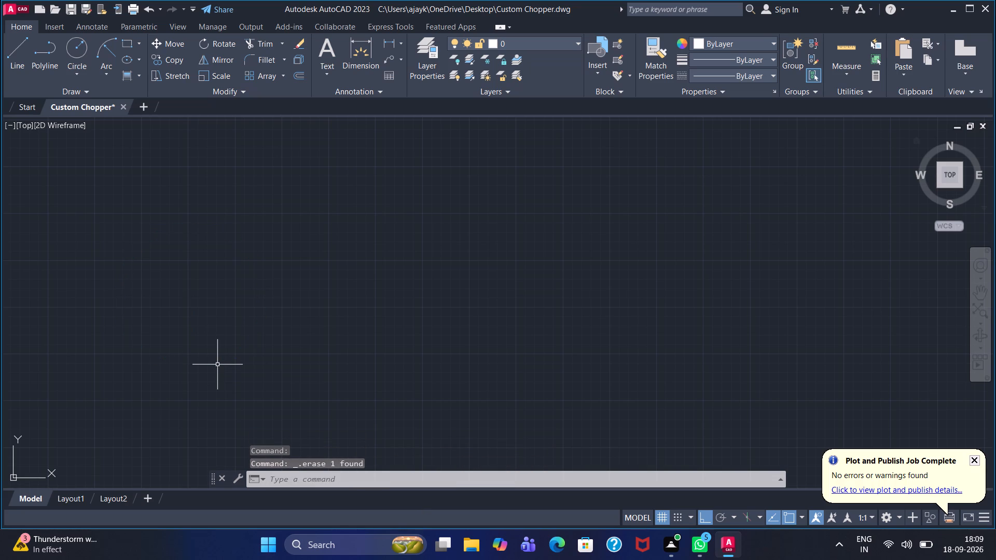
Draw two concentric circles with radii of 70 and 75 for the first wheel.
left_click(79, 40)
left_click(162, 261)
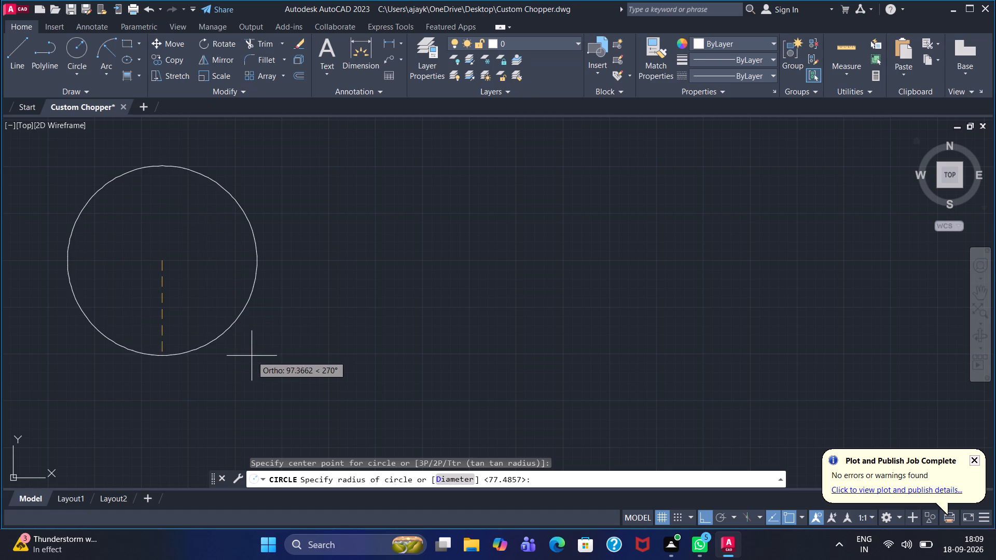
type("70")
key("Return")
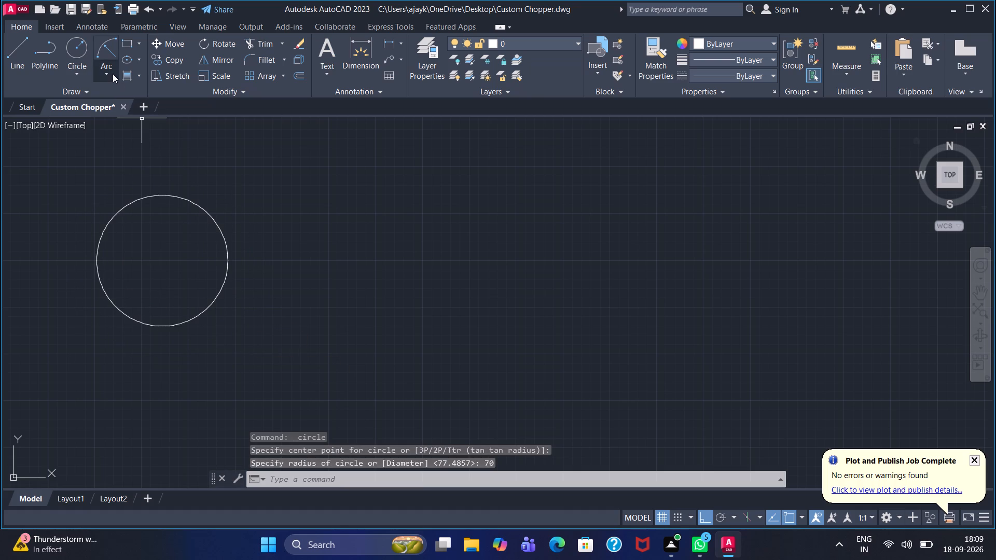
left_click(78, 50)
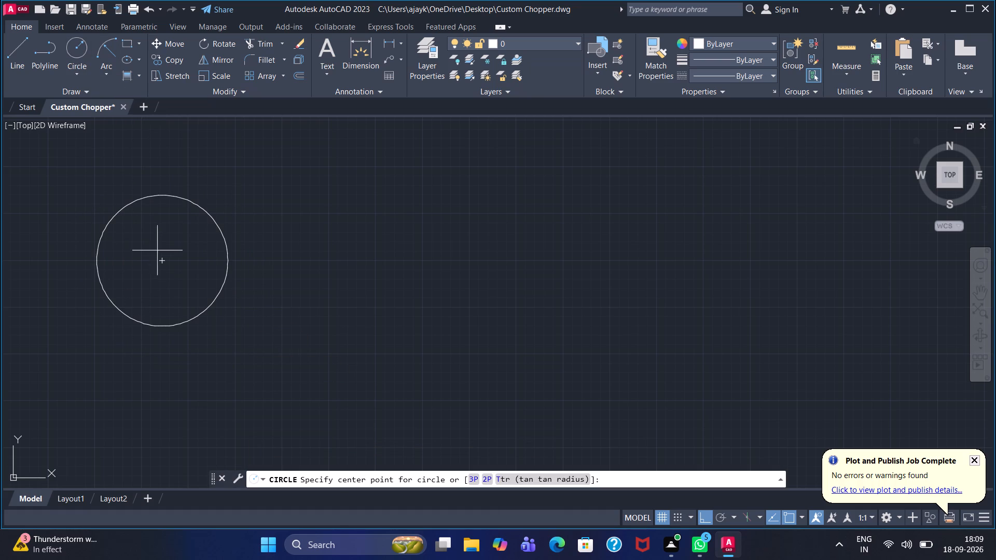
left_click(163, 262)
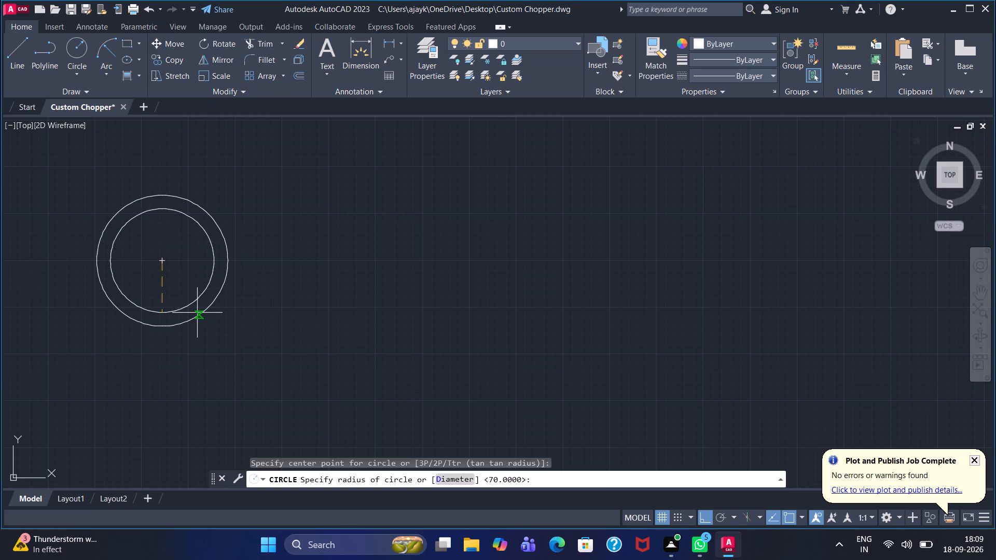
type("75")
key("Return")
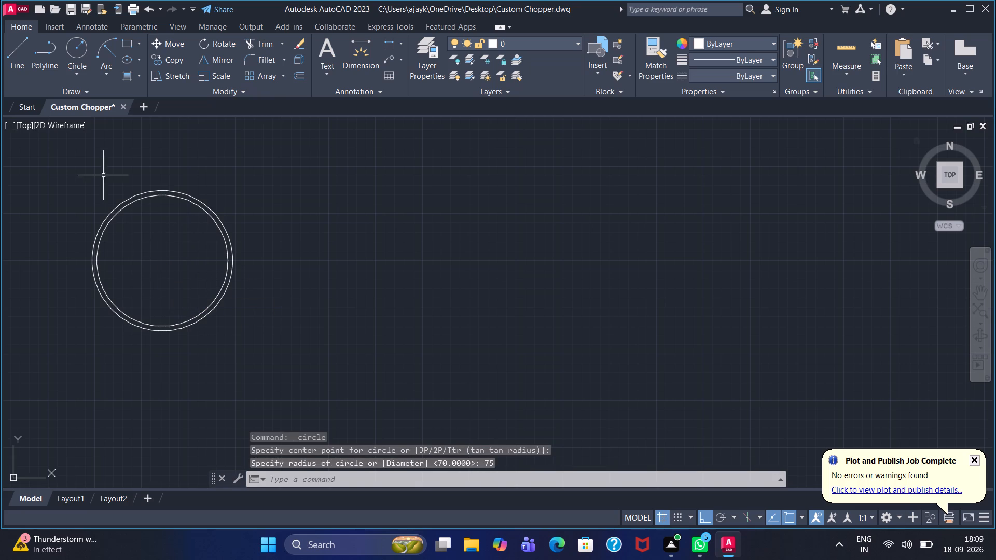
Add two more circles with radii of 68 and 65 on the first wheel's centre.
left_click(74, 53)
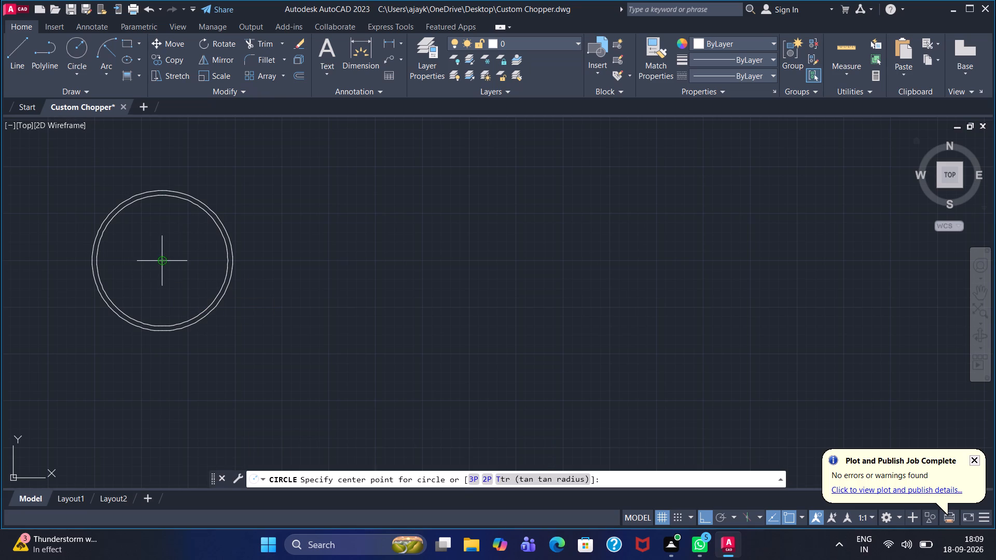
left_click(164, 258)
type("68")
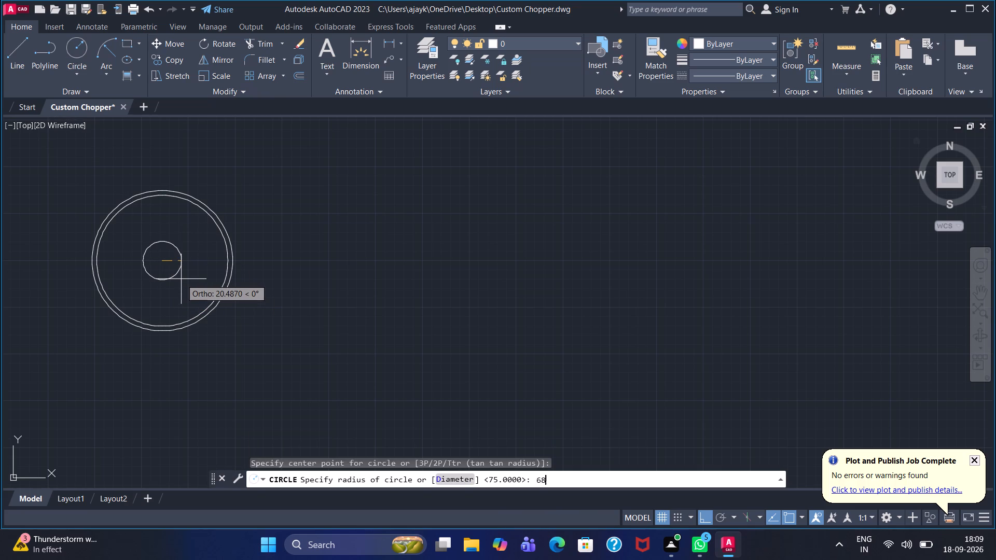
key("Return")
left_click(76, 48)
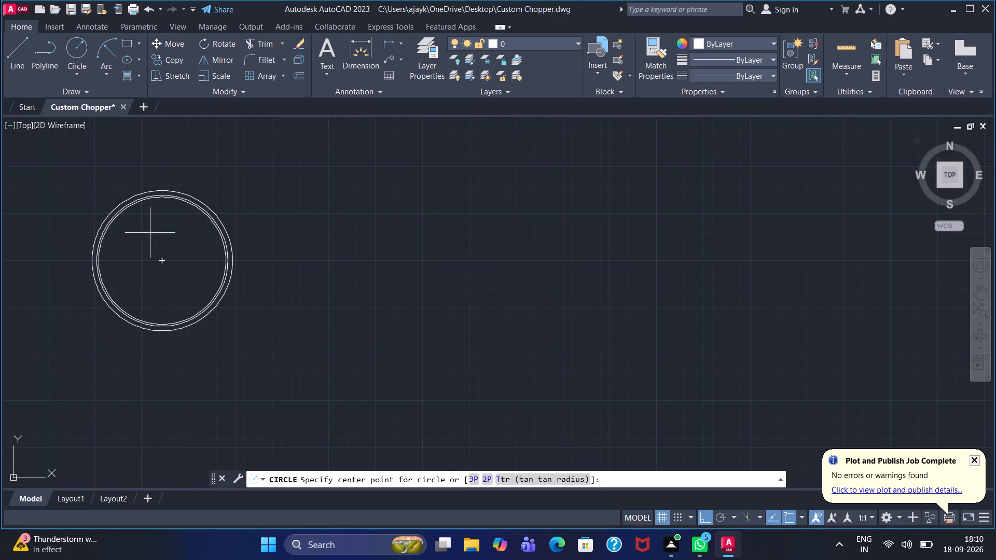
left_click(161, 261)
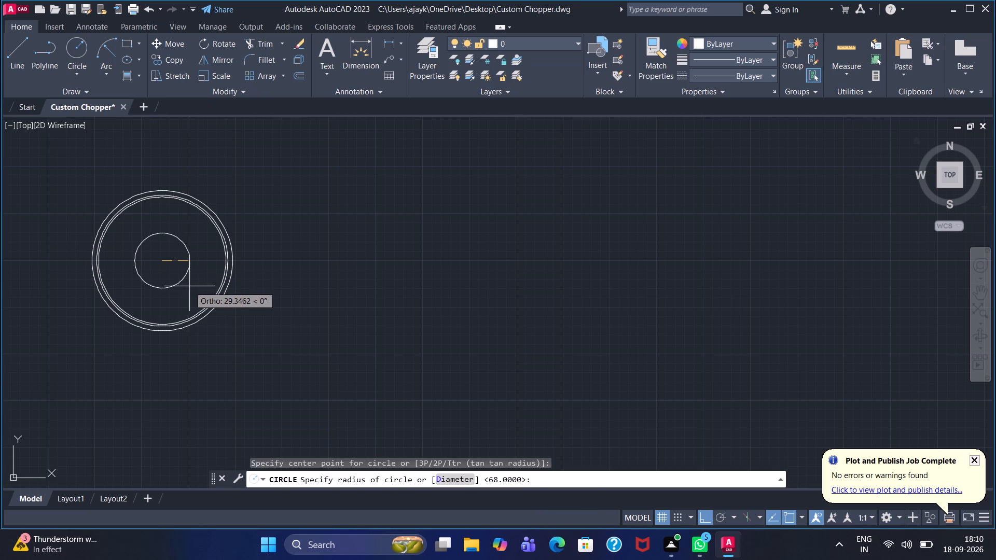
type("65")
key("Return")
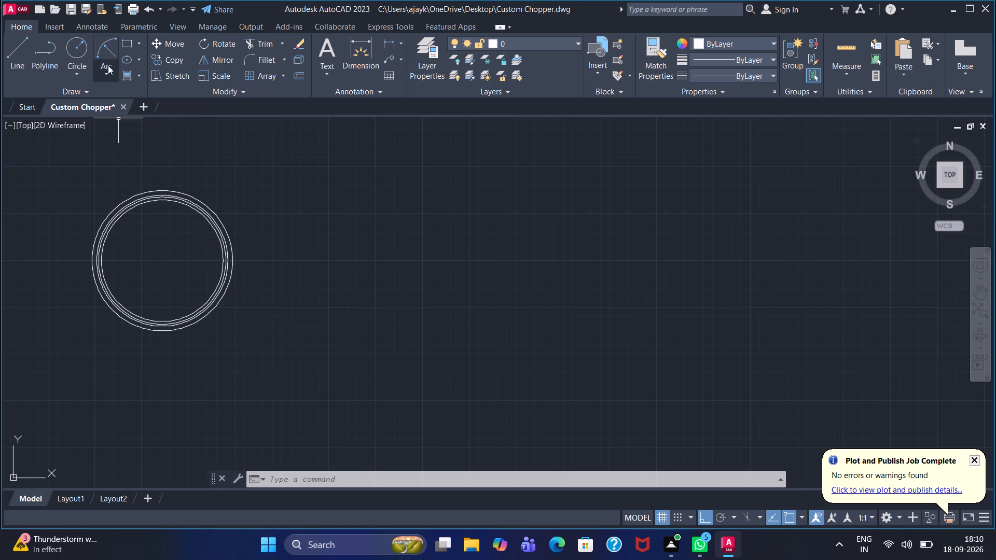
Draw a 230-long horizontal line from the first wheel's centre, extending to its right.
left_click(0, 60)
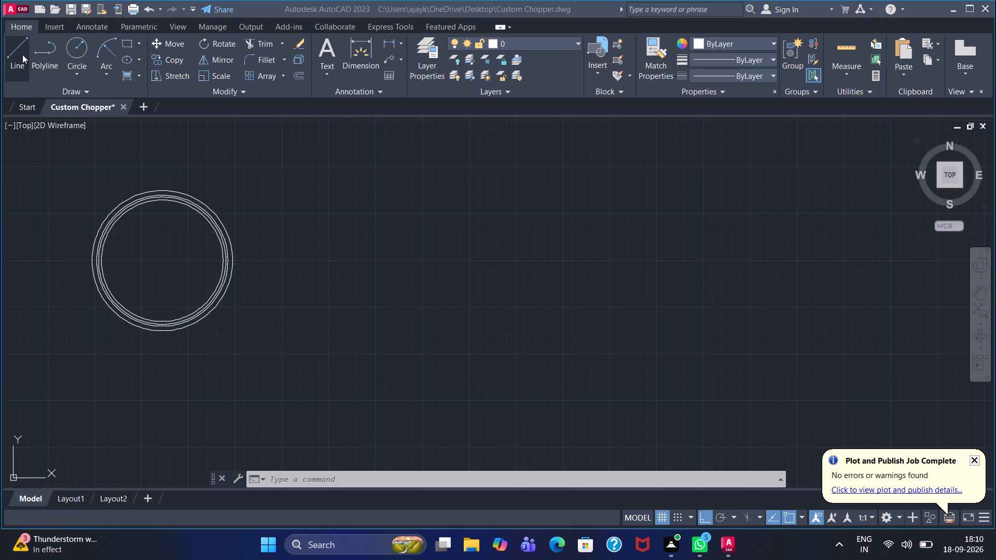
left_click(22, 54)
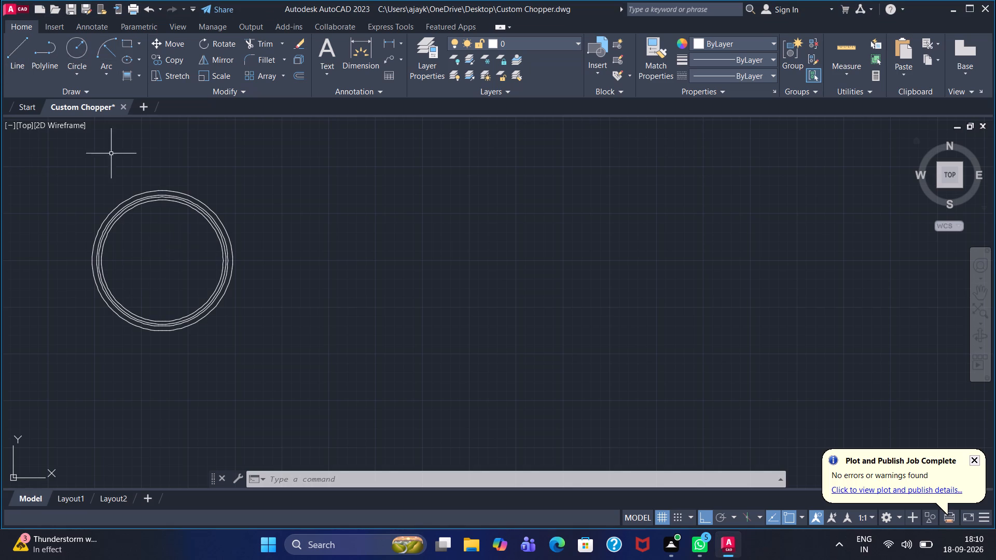
left_click(18, 58)
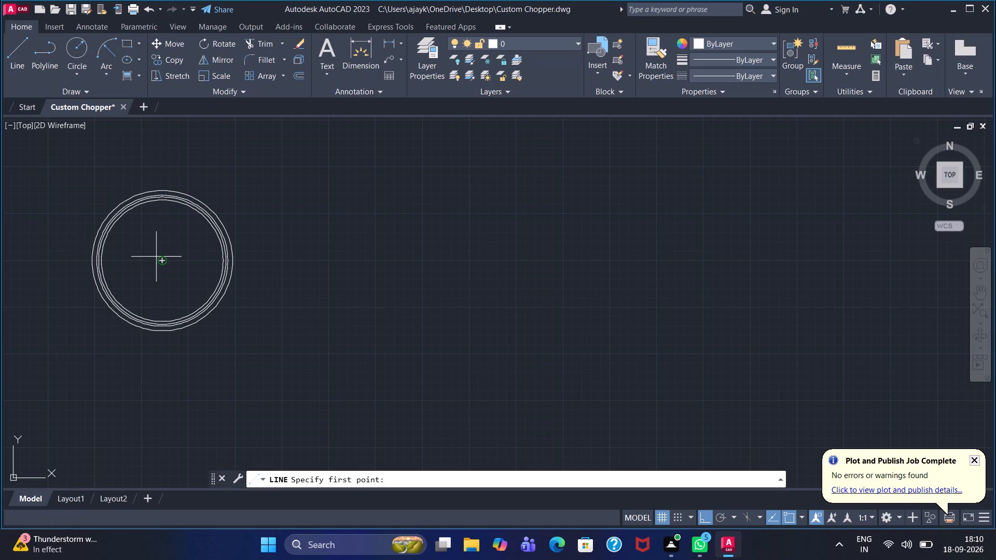
left_click(160, 258)
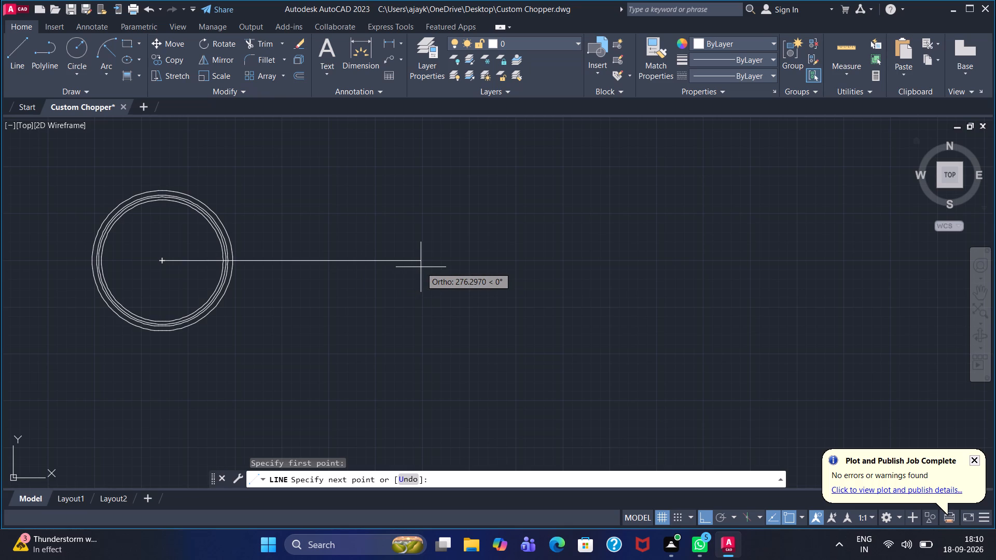
type("23")
key("0")
key("Return")
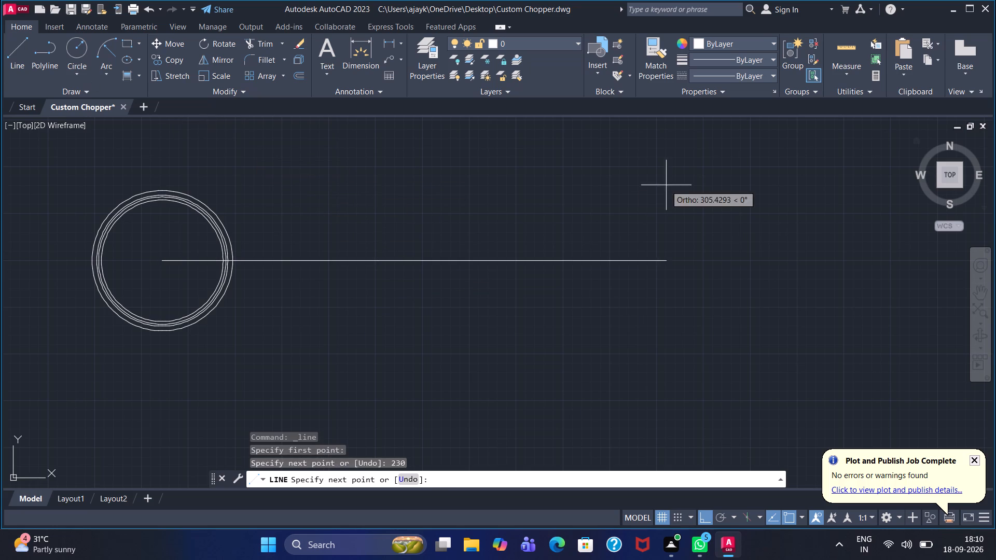
right_click(404, 198)
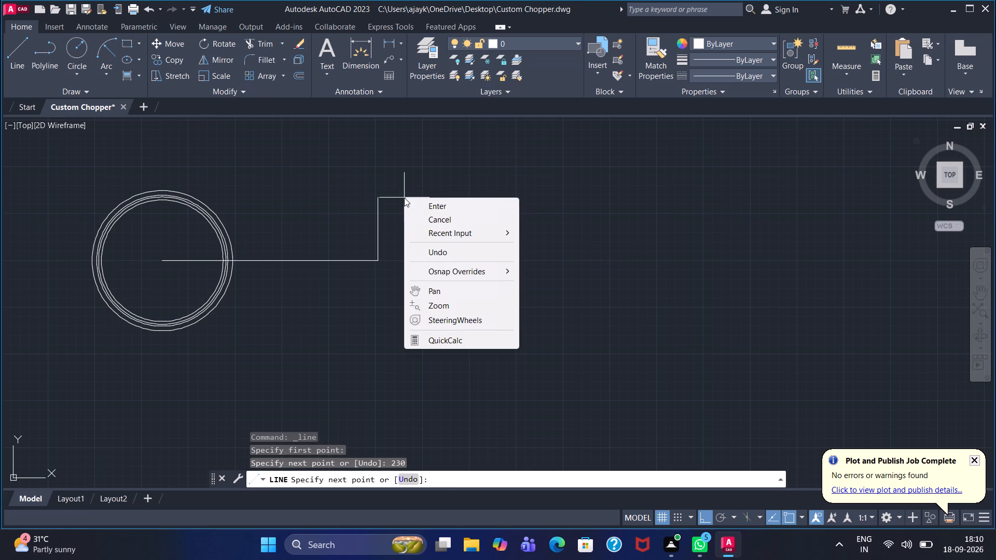
left_click(431, 209)
Draw two concentric circles with radii of 75 and 80 for the second wheel, centred on the wheelbase line's free end.
left_click(77, 50)
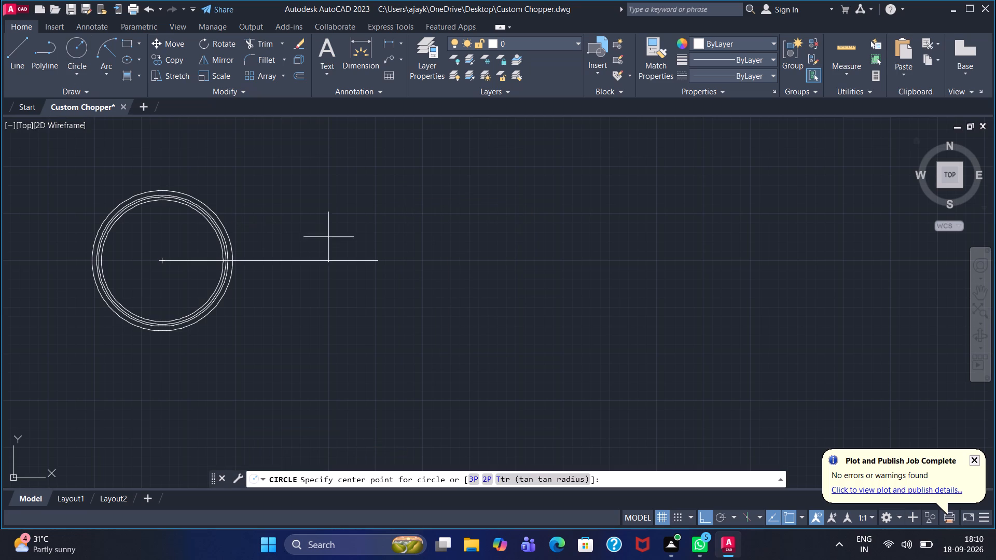
left_click(380, 259)
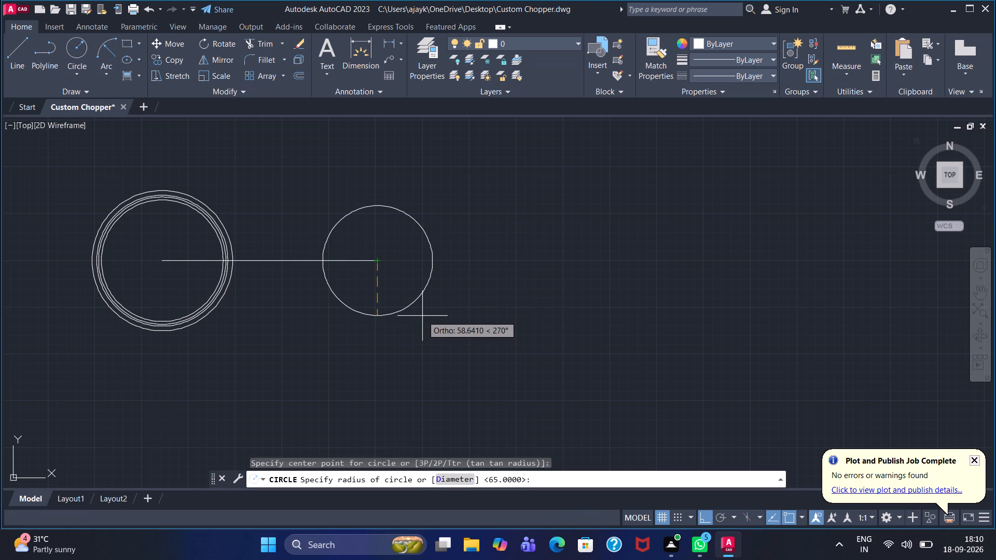
key("7")
key("5")
key("Return")
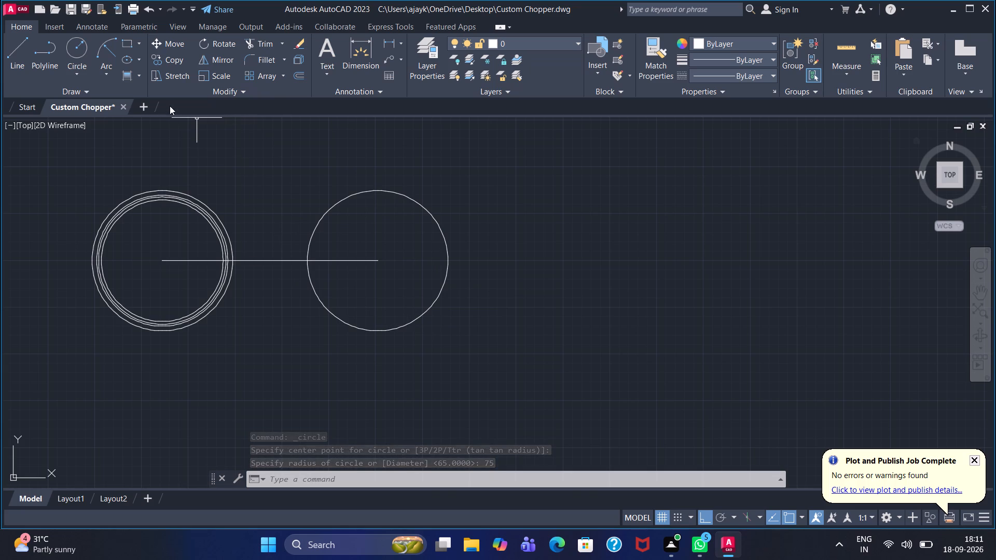
left_click(82, 52)
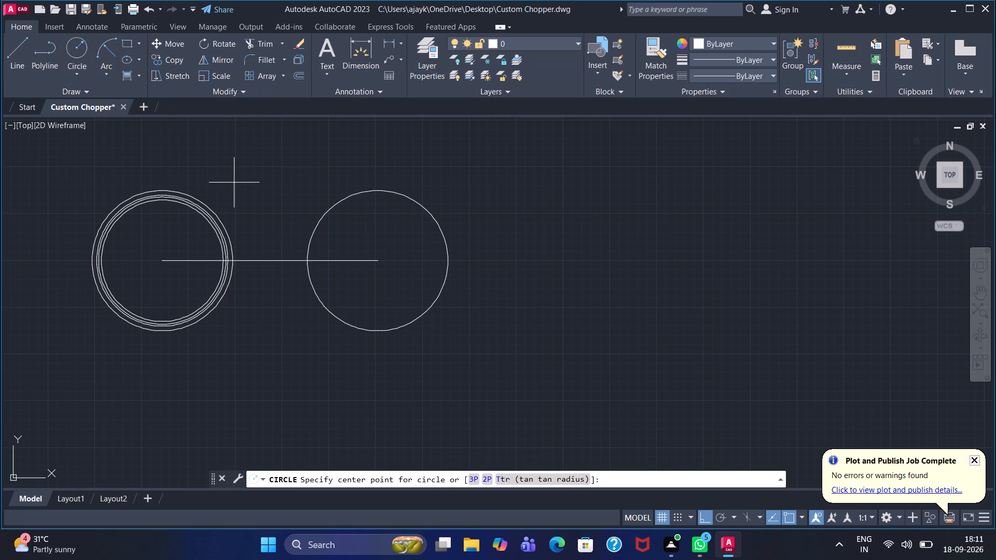
left_click(379, 260)
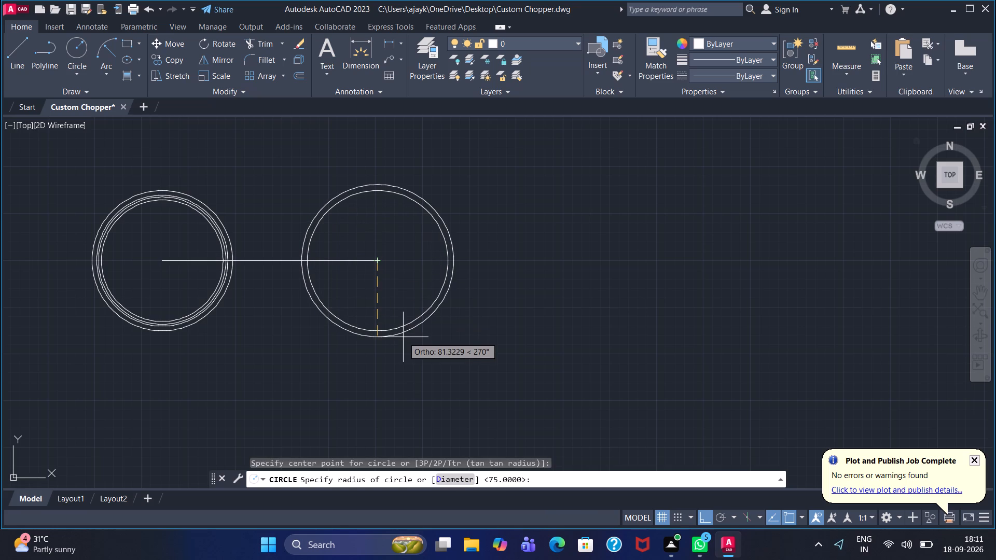
type("80")
key("Return")
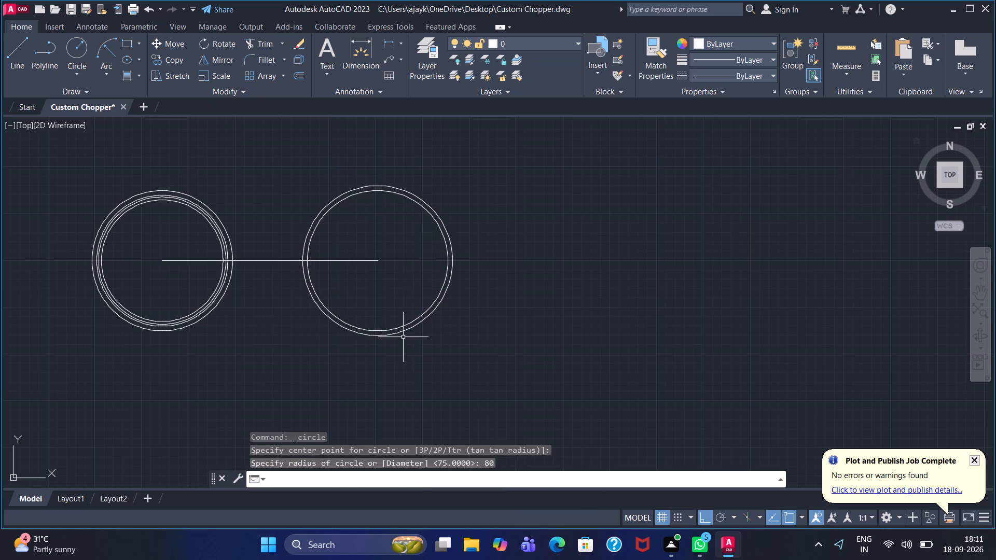
Add two more circles with radii of 72 and 65 on the second wheel's centre.
left_click(81, 49)
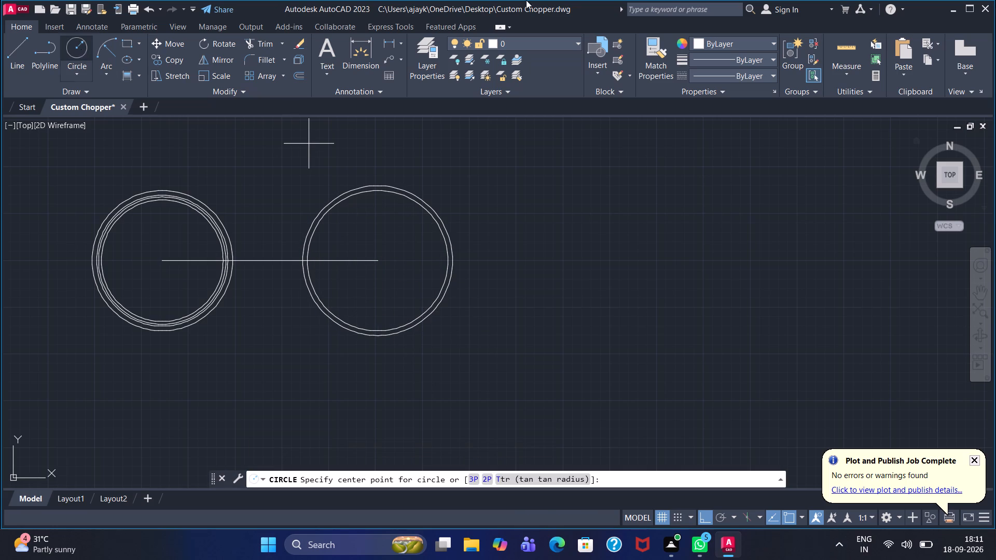
left_click(380, 262)
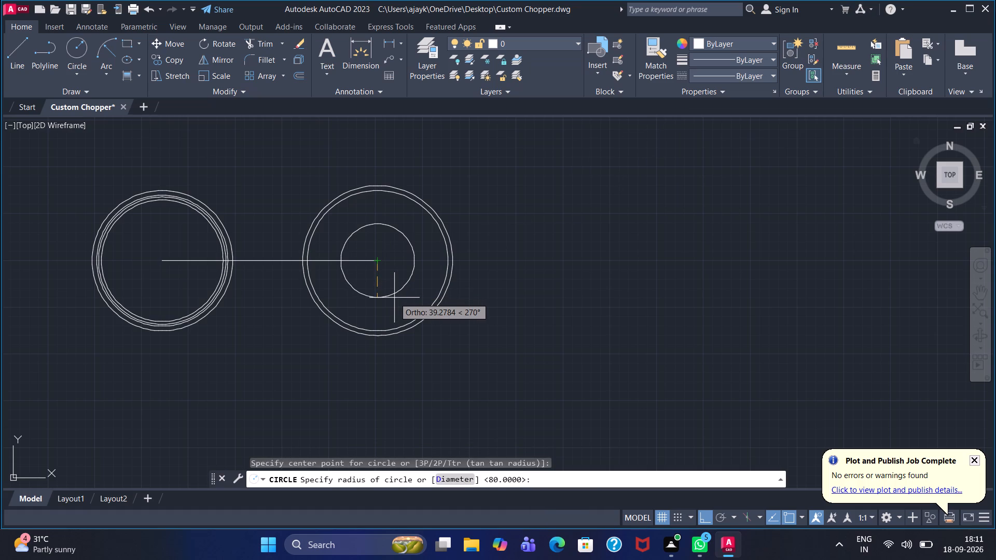
key("7")
key("2")
key("Return")
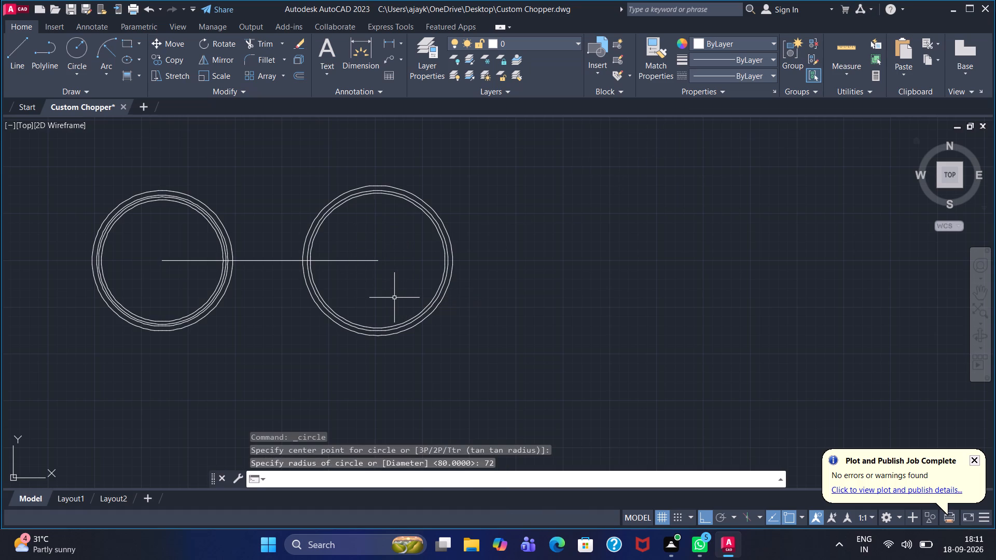
left_click(85, 50)
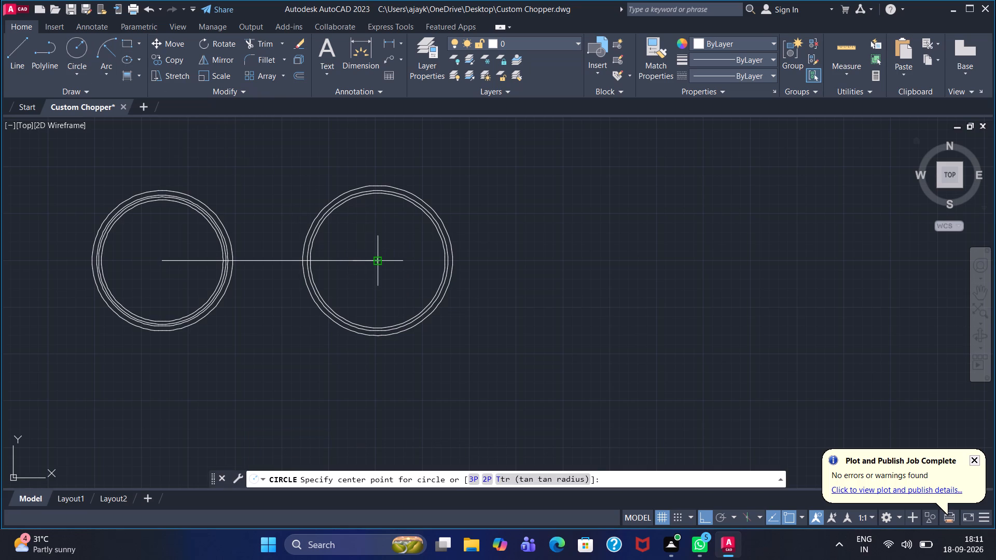
left_click(374, 258)
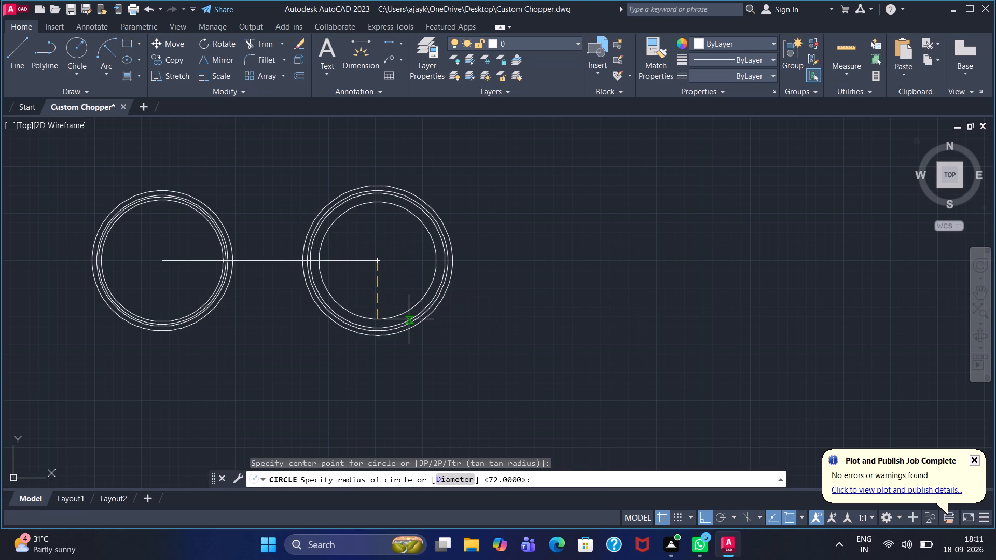
type("65")
key("Return")
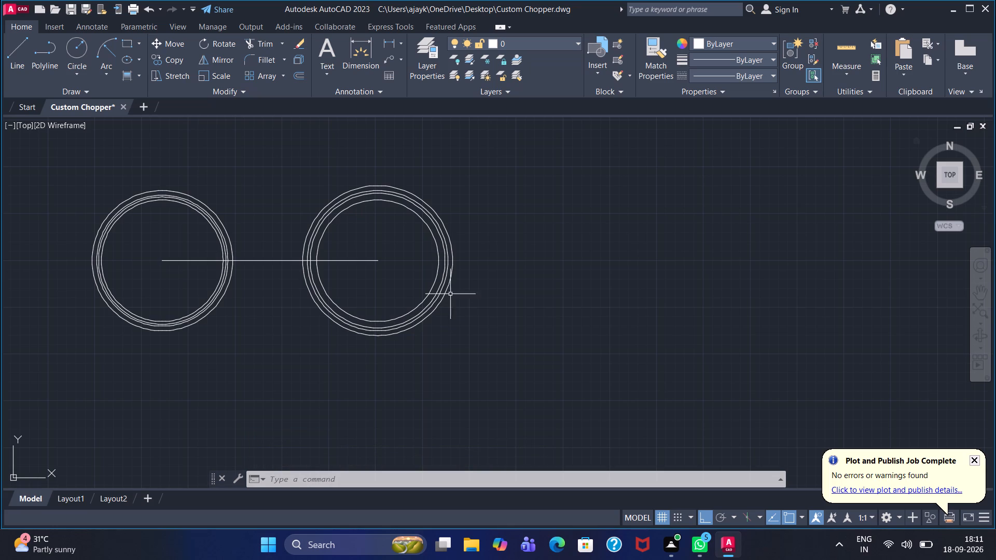
Draw a hub circle with a radius of 15 at the first wheel's centre.
left_click(73, 50)
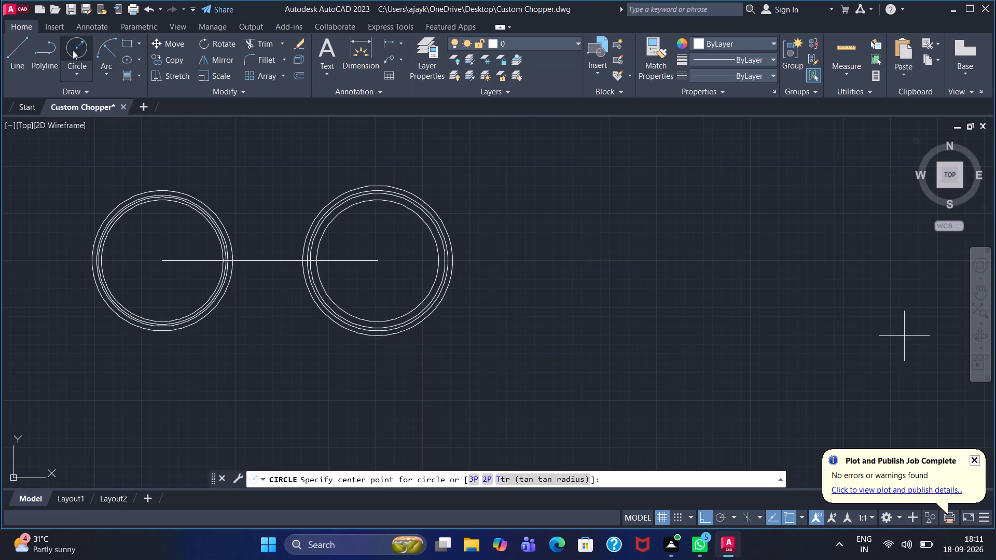
left_click(163, 260)
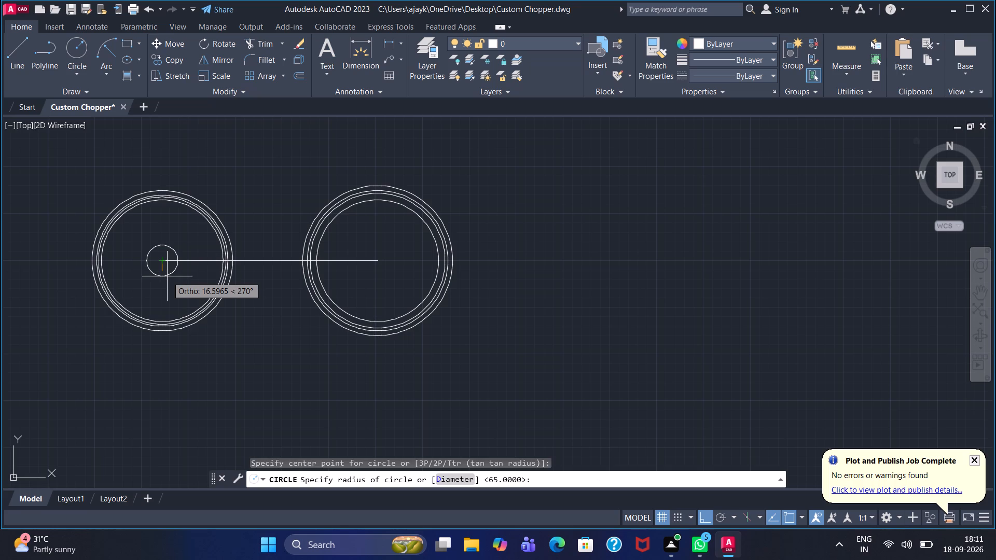
type("15")
key("Return")
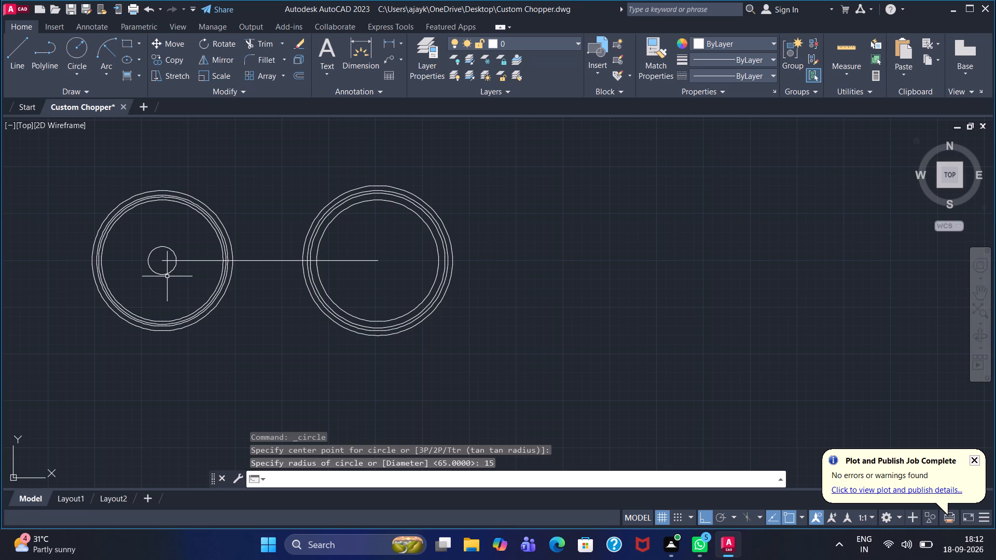
Draw a line from the first wheel's centre along the wheelbase line, ending in the gap just beyond the first wheel.
left_click(11, 56)
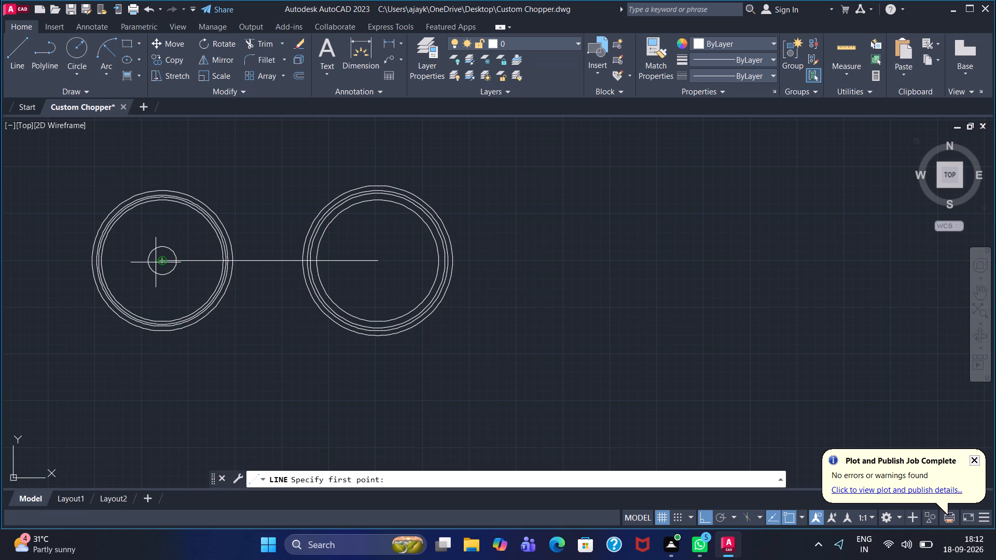
left_click(161, 262)
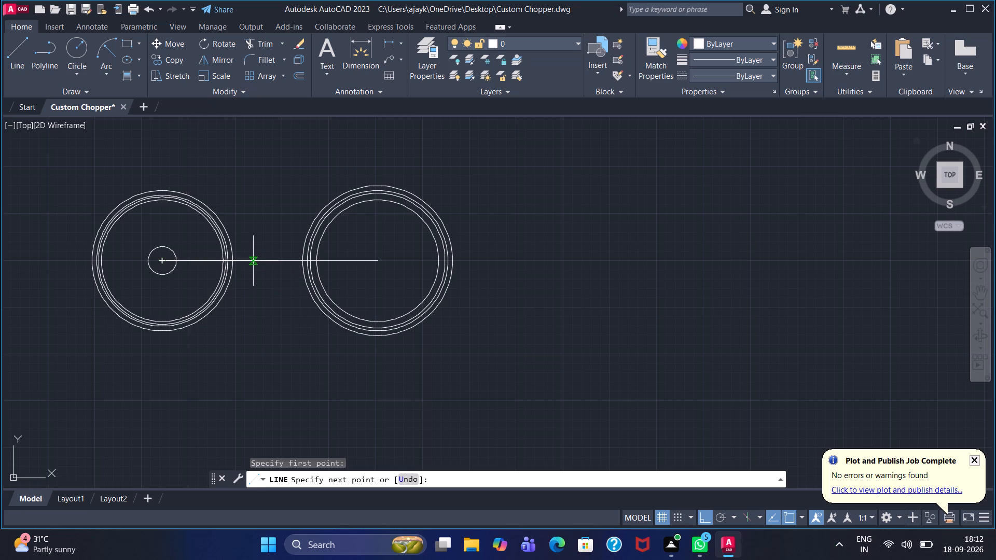
left_click(254, 261)
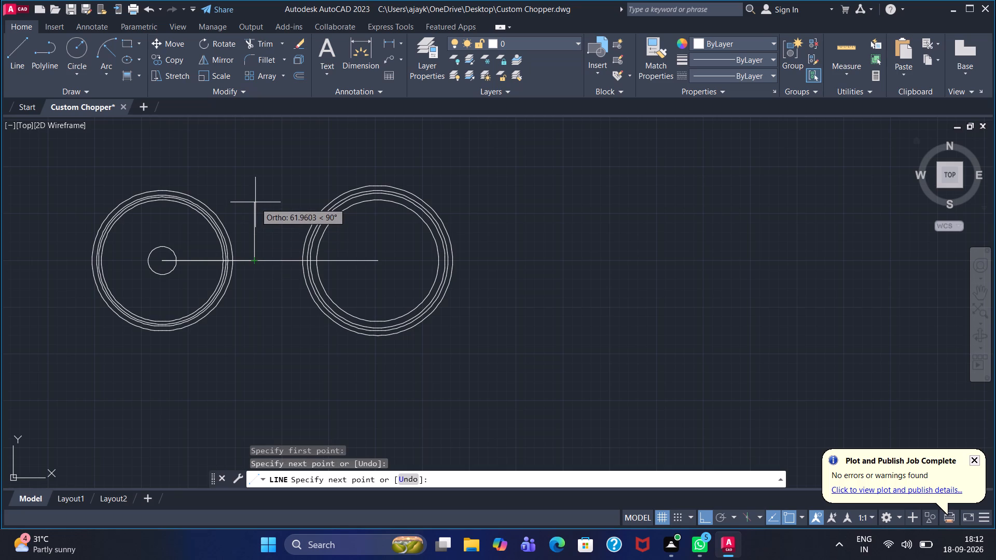
right_click(255, 202)
left_click(263, 206)
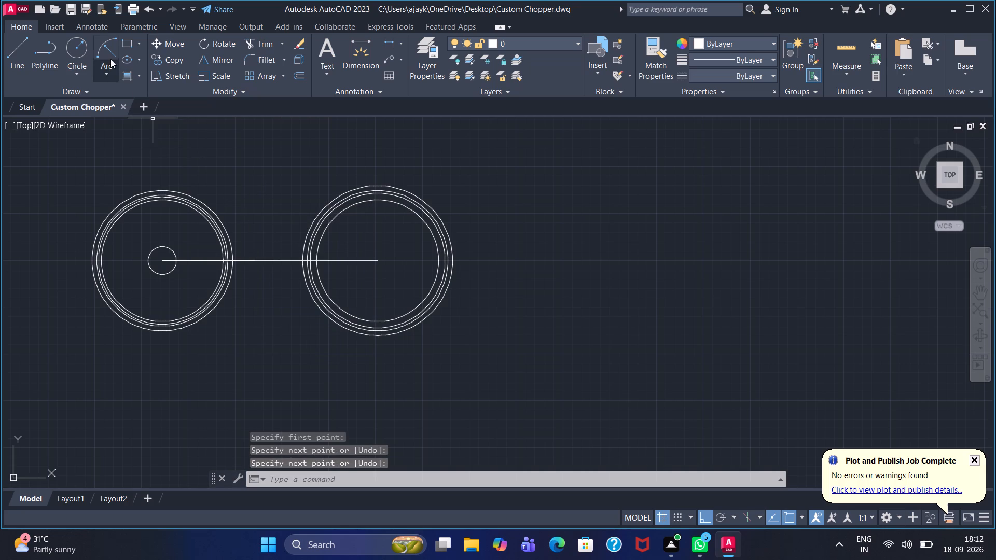
Draw a circle with a radius of about 22 between the wheels, centred on the short line's end.
left_click(87, 49)
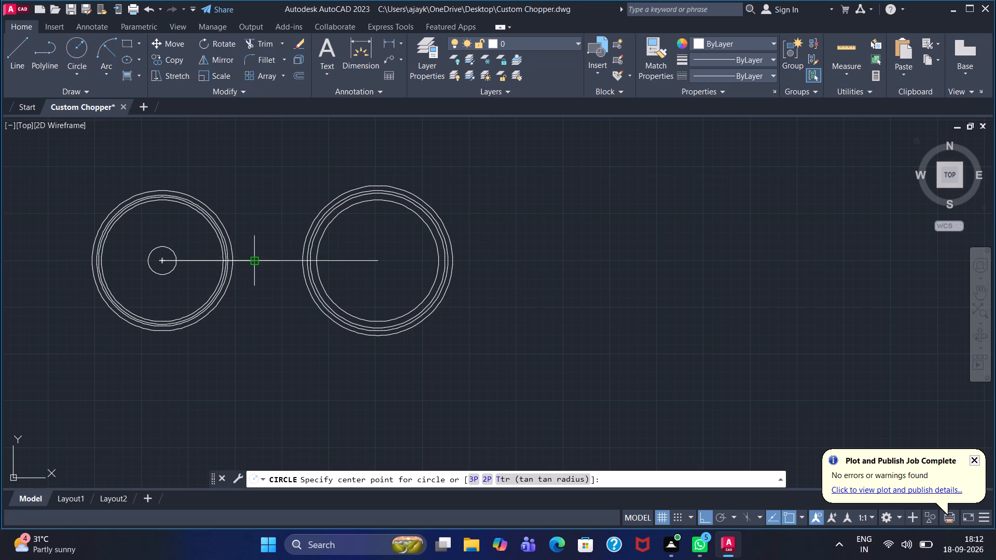
left_click(251, 260)
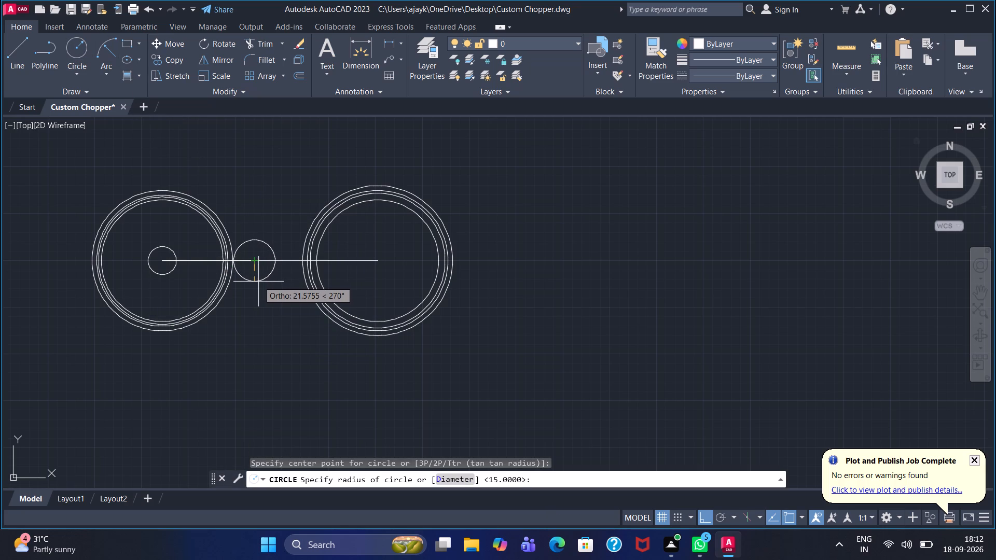
left_click(258, 282)
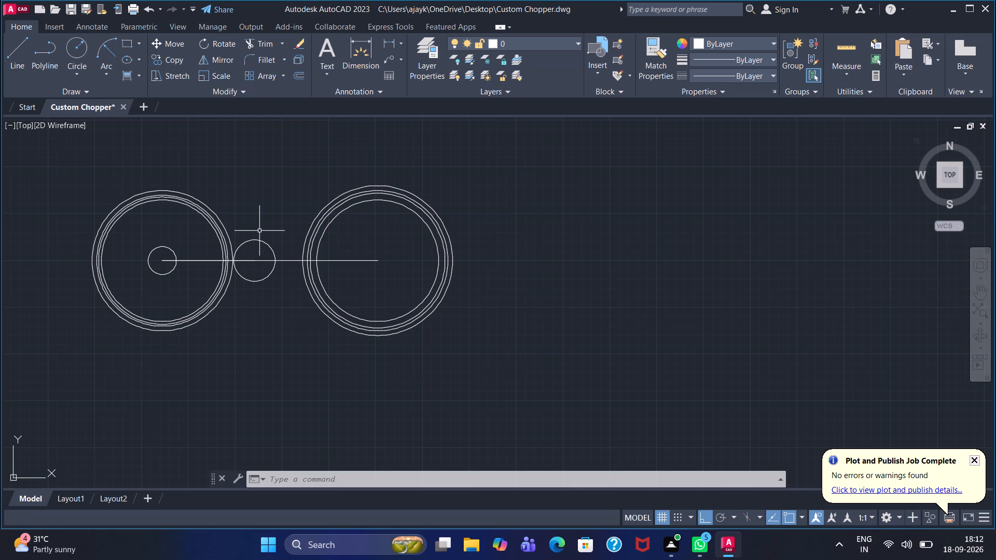
Start a line near the first wheel's rim and the small circle between the wheels.
left_click(21, 61)
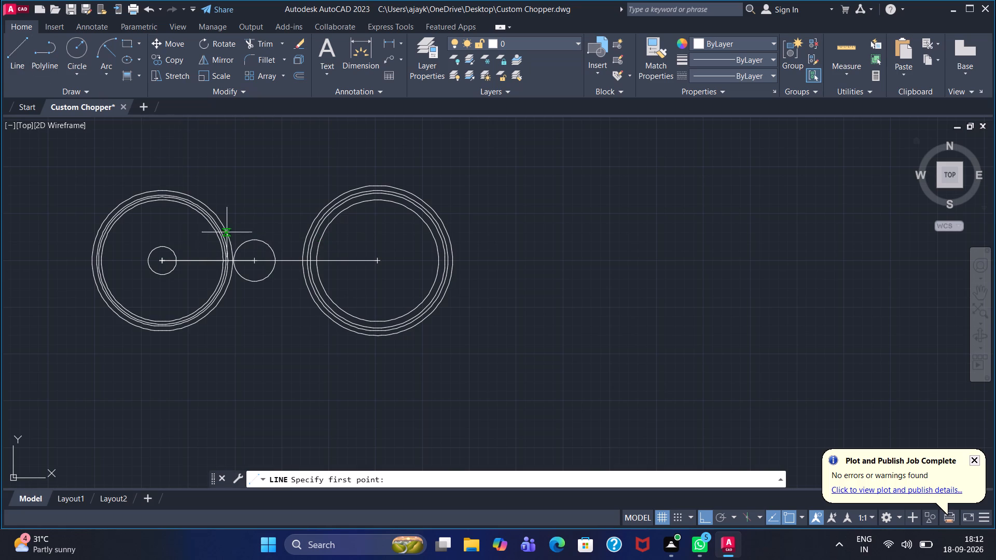
scroll(231, 230, "up", 3)
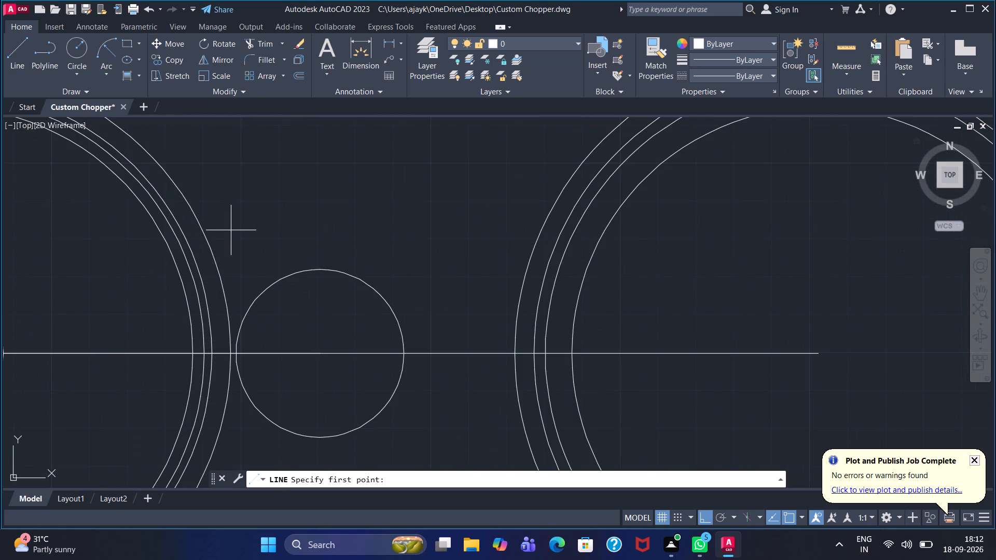
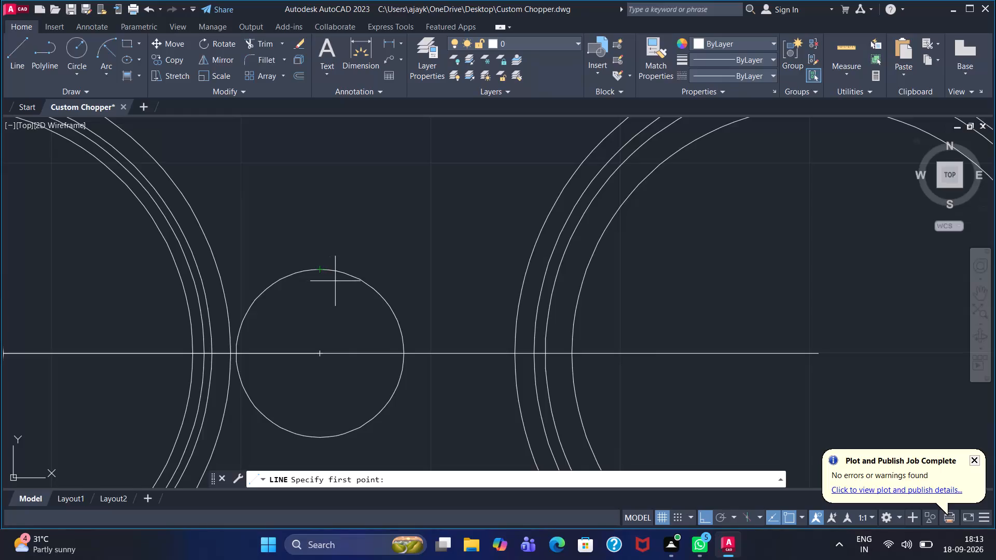
Draw another circle with a radius of about 22 centred on the short line's end between the wheels.
key("Escape")
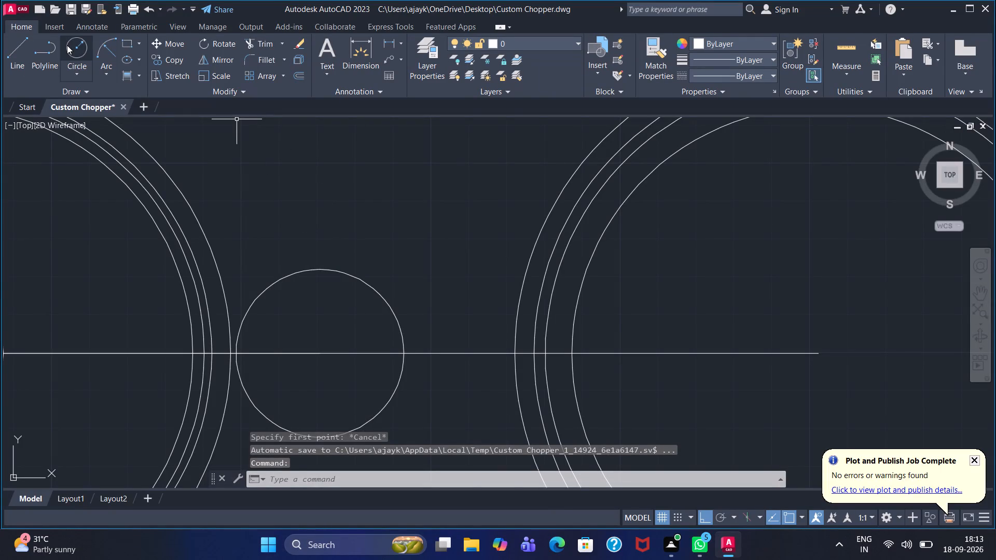
left_click(67, 45)
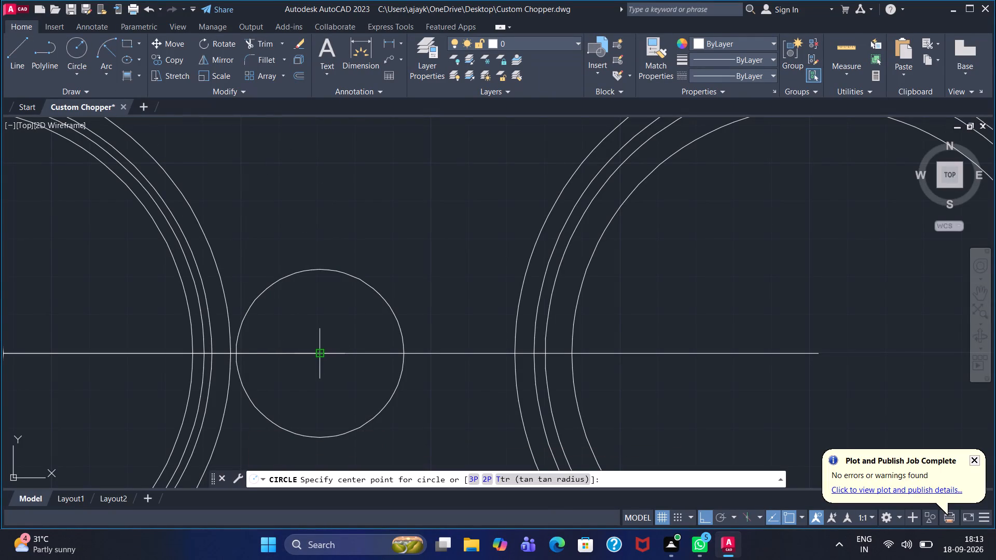
left_click(320, 355)
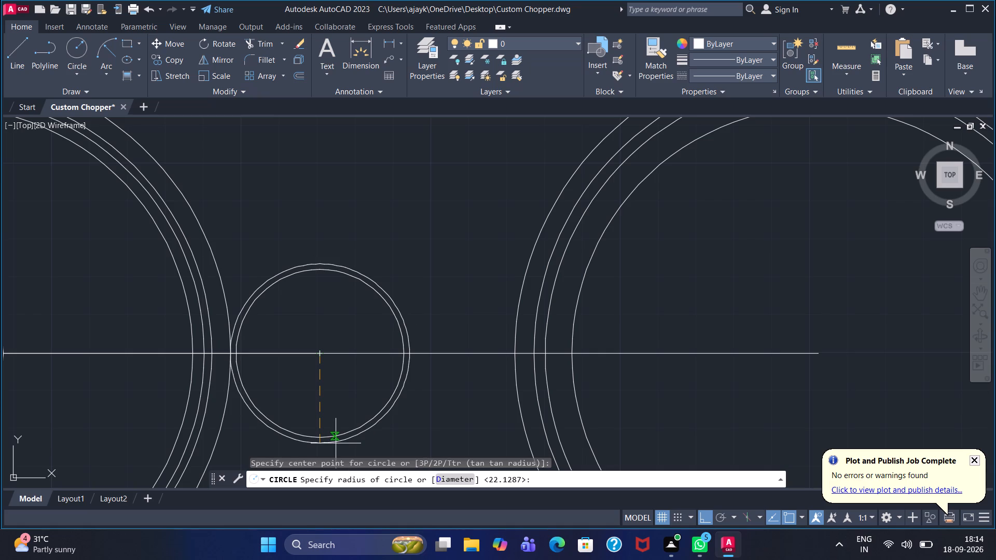
left_click(336, 443)
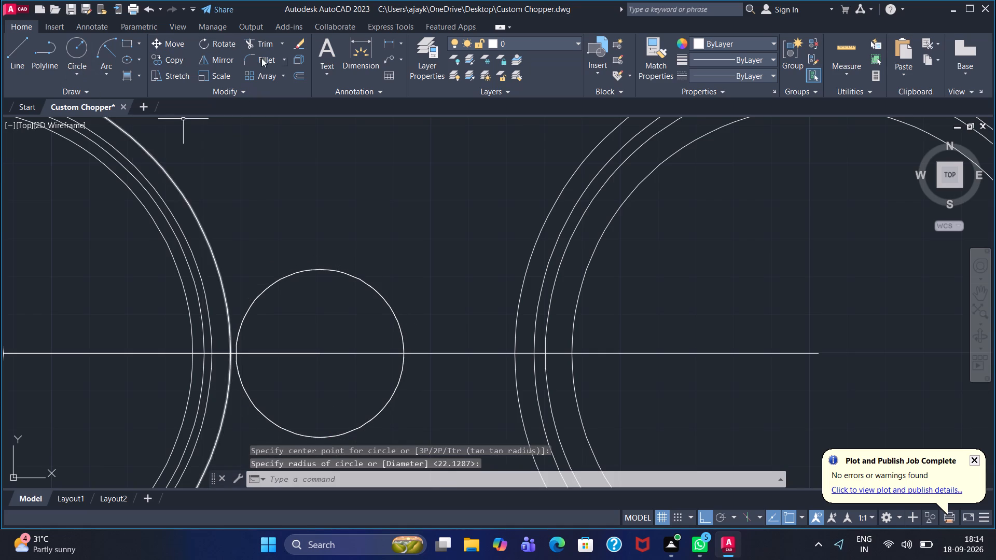
Check the radius of the small circle between the wheels with a radius dimension, without placing it.
left_click(403, 46)
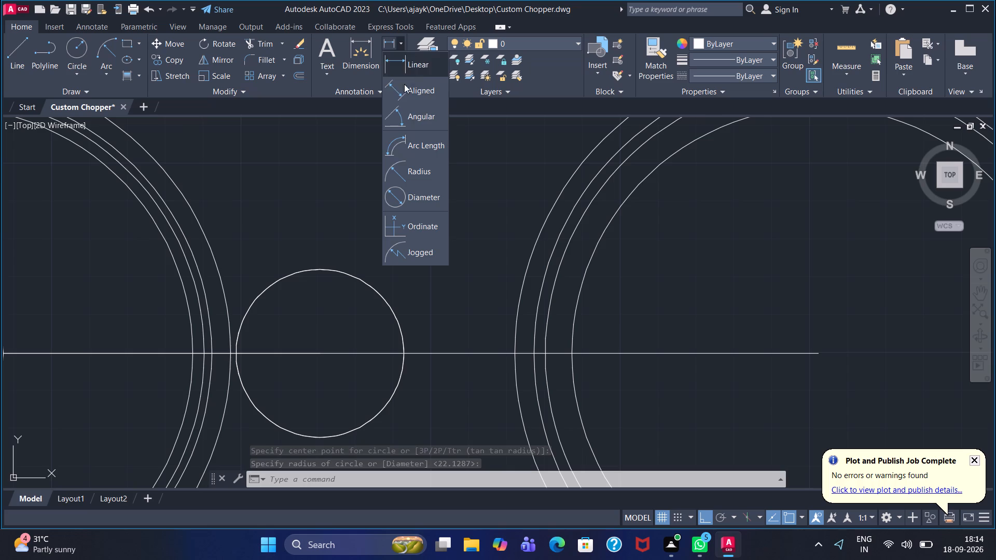
left_click(430, 174)
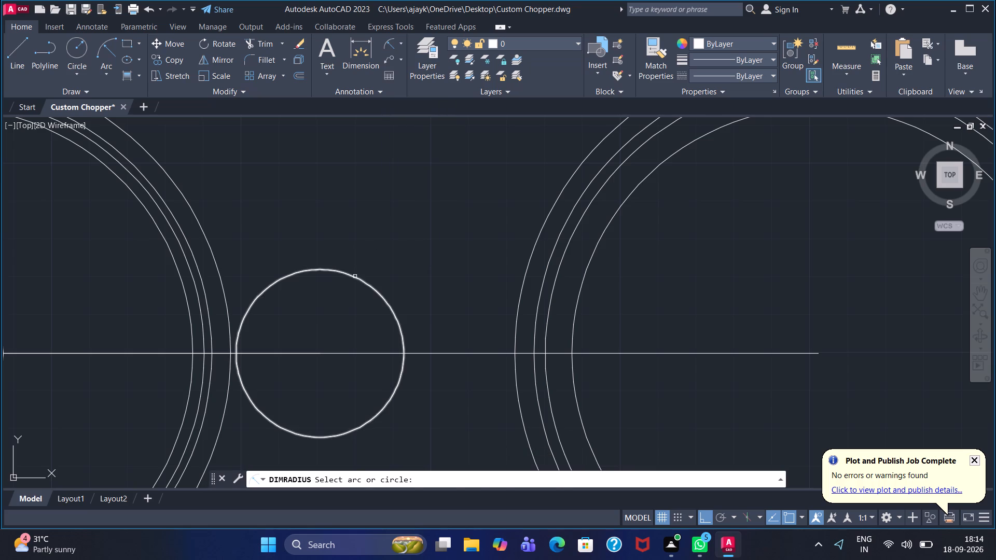
left_click(355, 276)
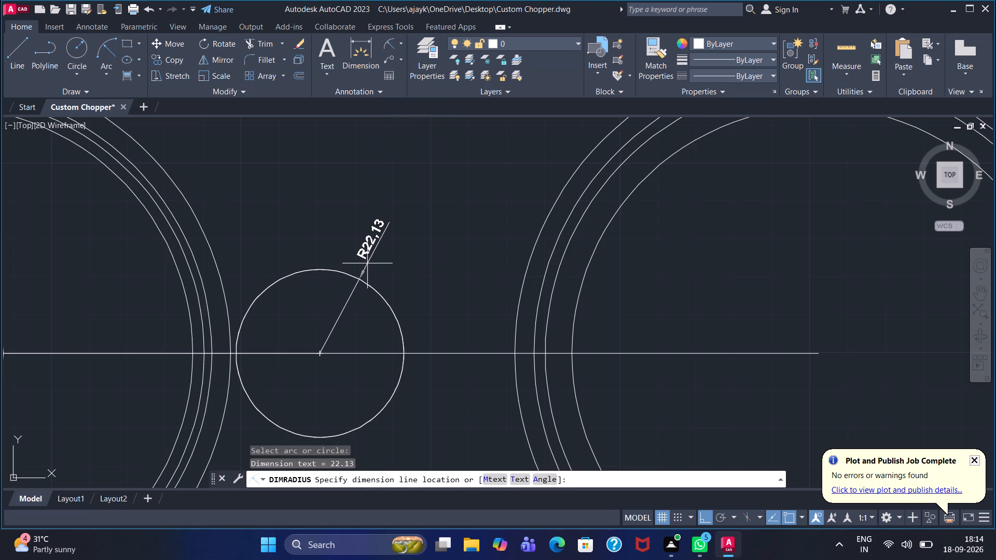
key("Escape")
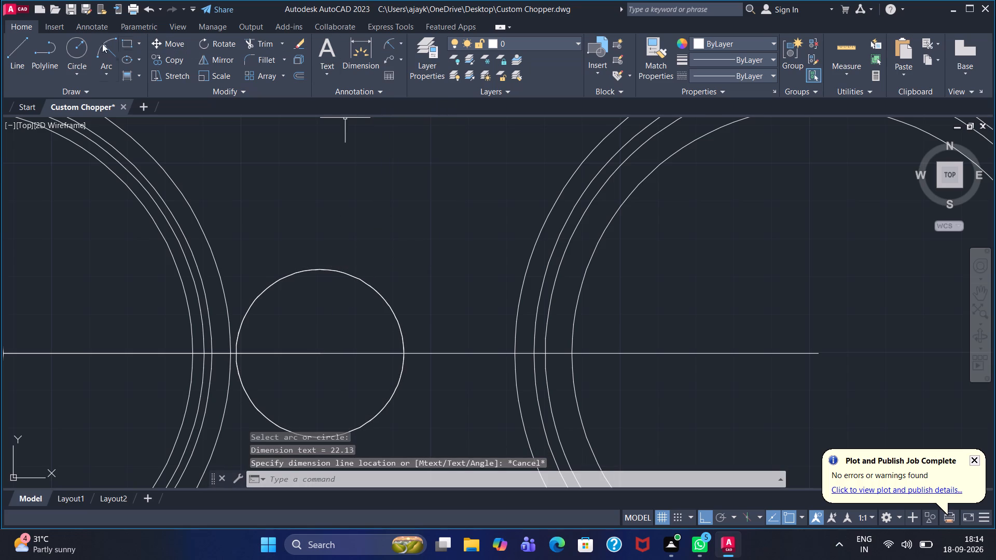
Draw a circle with a radius of 25 concentric with the small circle between the wheels.
left_click(76, 51)
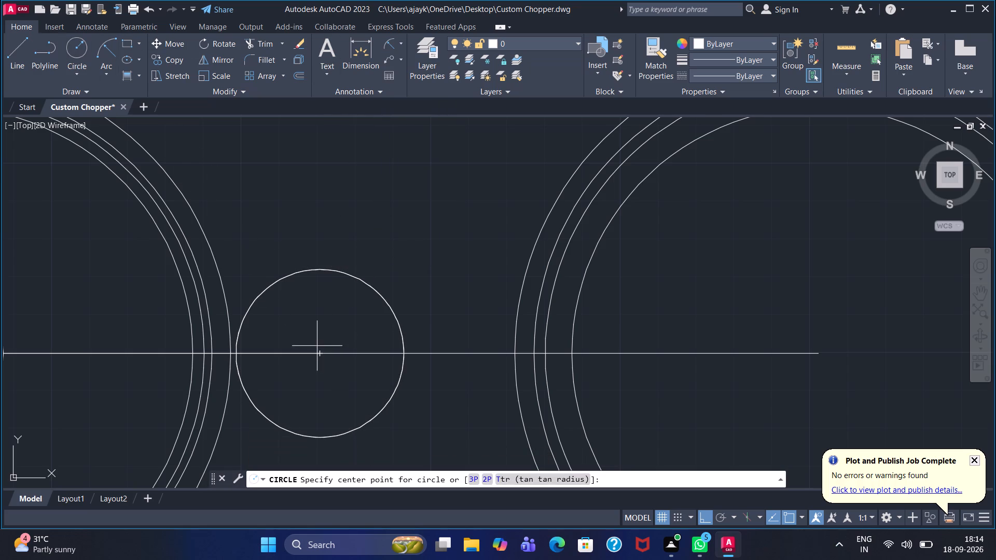
left_click(320, 353)
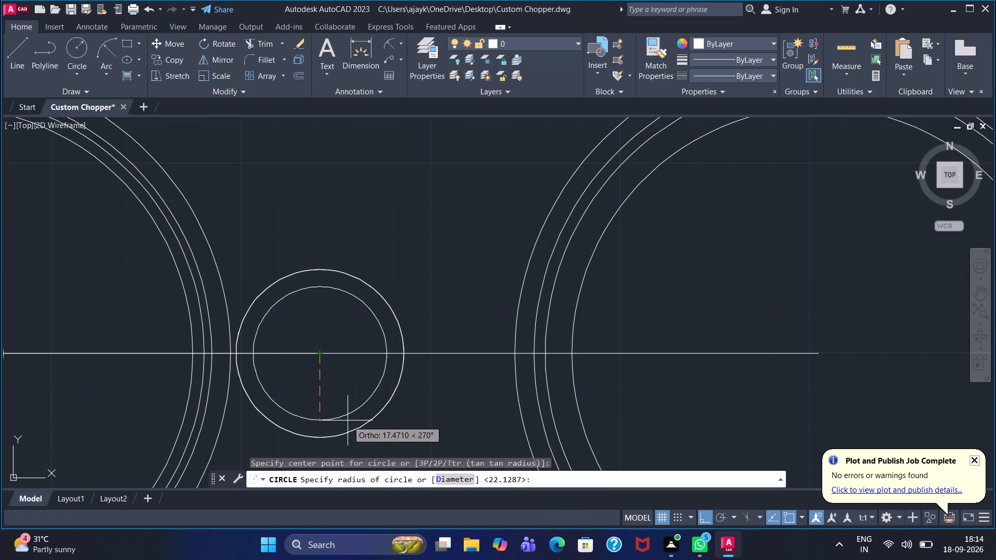
type("25")
key("Return")
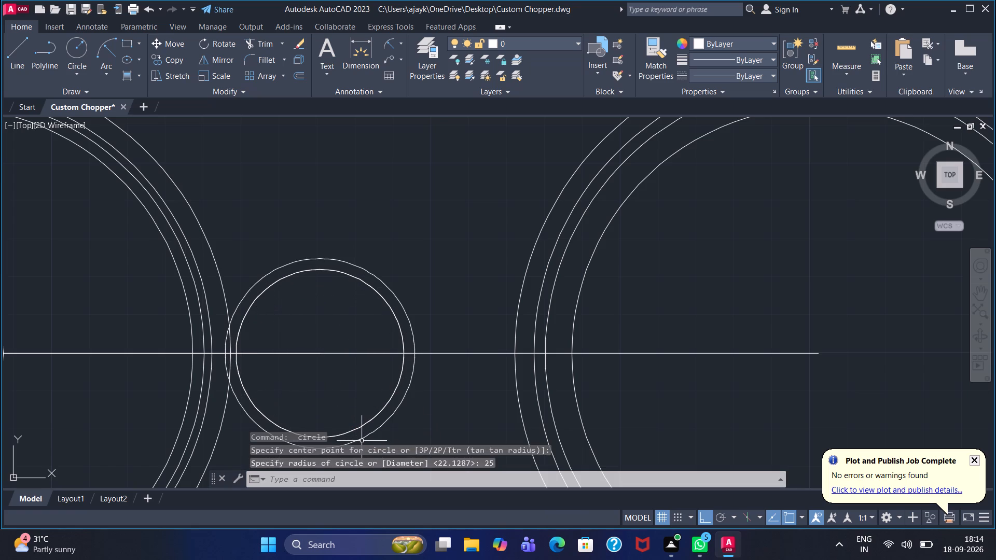
key("Escape")
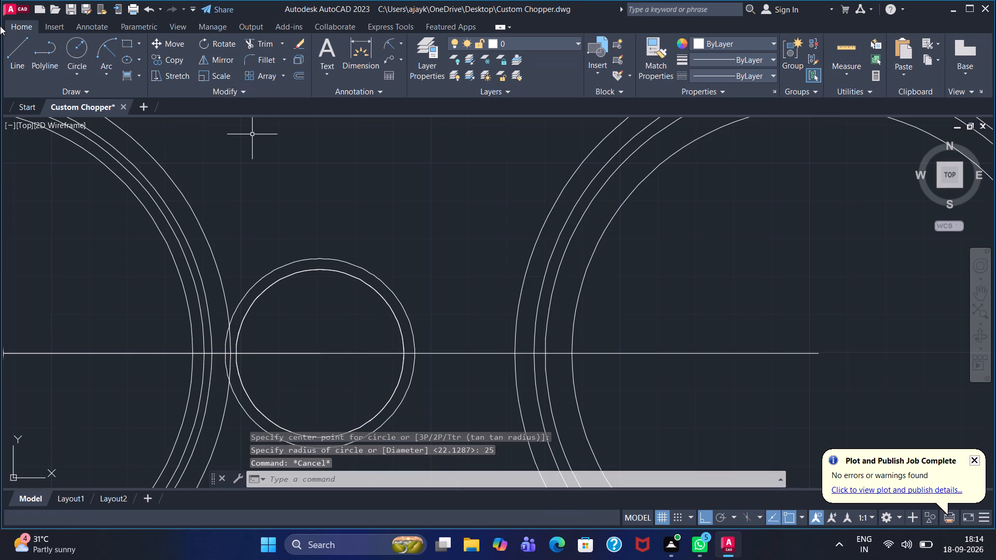
Draw a vertical line from the small circles' centre up to the top of the radius 25 circle.
left_click(10, 66)
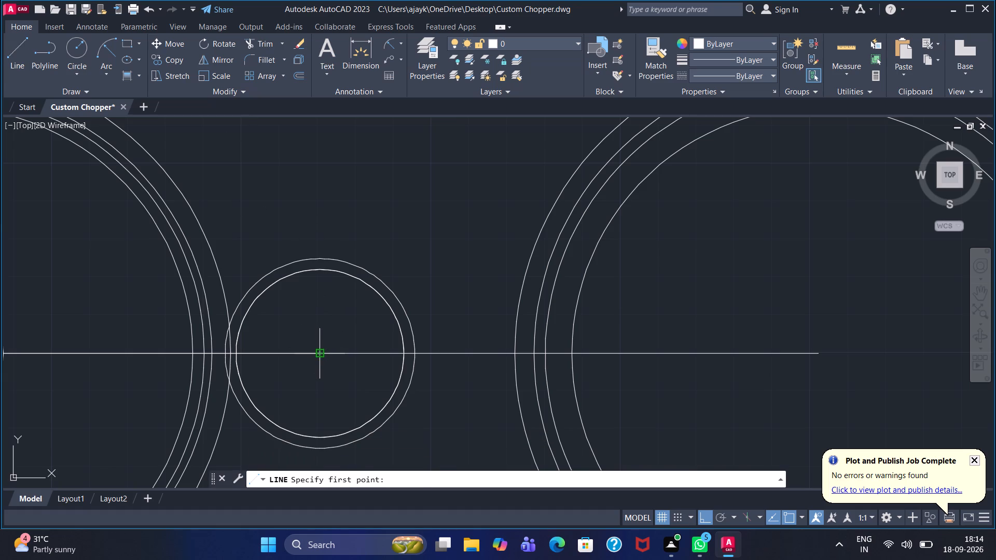
left_click(323, 352)
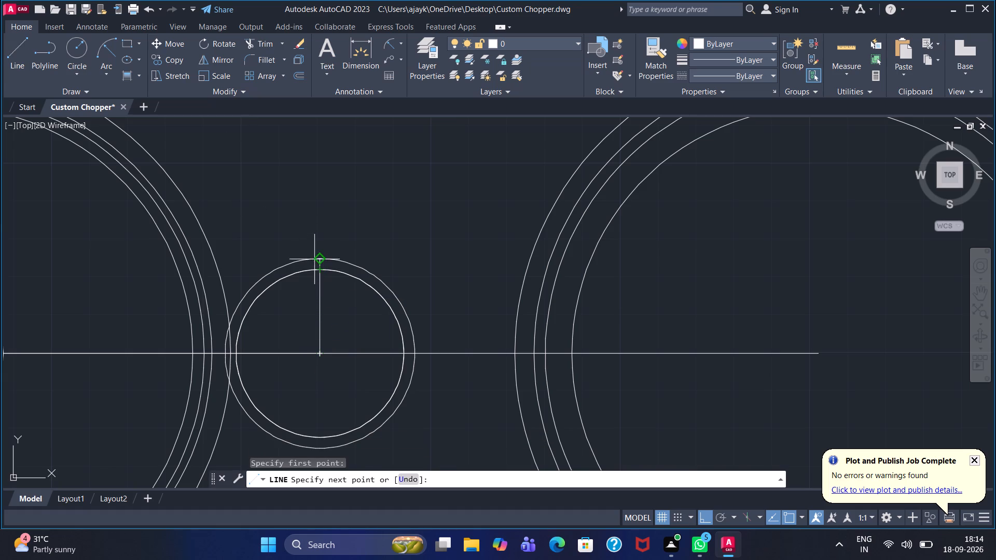
left_click(319, 258)
key("Escape")
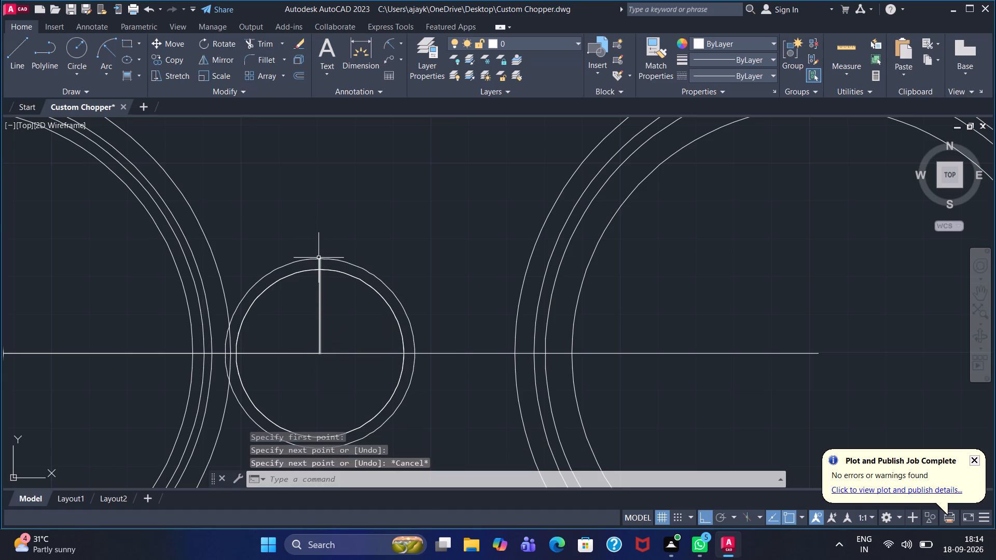
With Ortho off, draw a closed triangular tooth from the vertical line's upper end, with its base on the inner circle.
left_click(15, 50)
left_click(702, 519)
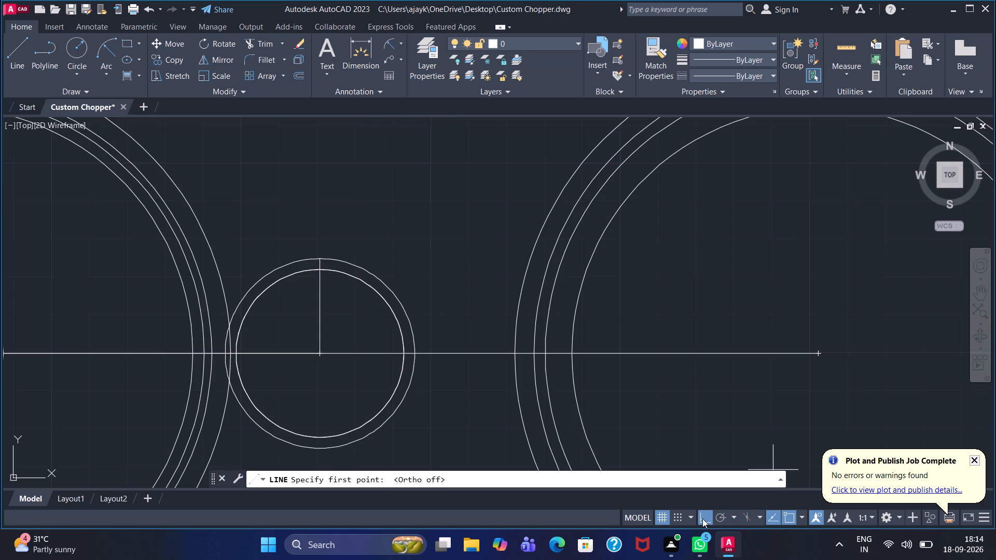
scroll(338, 289, "up", 3)
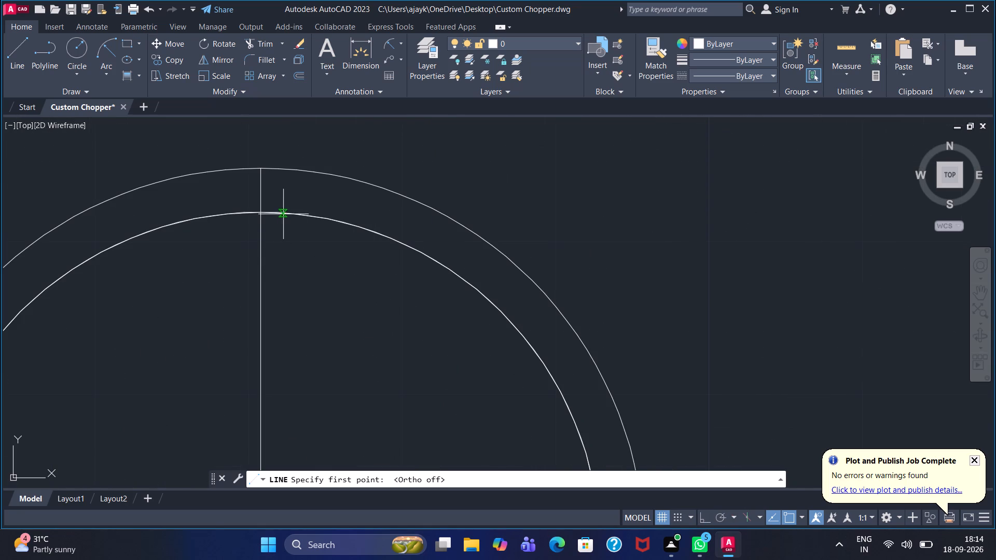
left_click(264, 169)
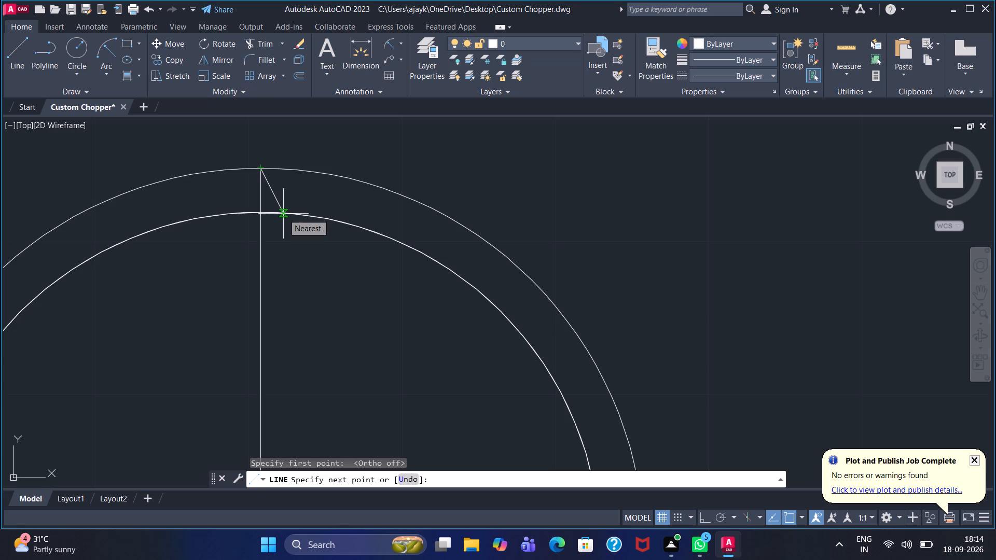
left_click(283, 214)
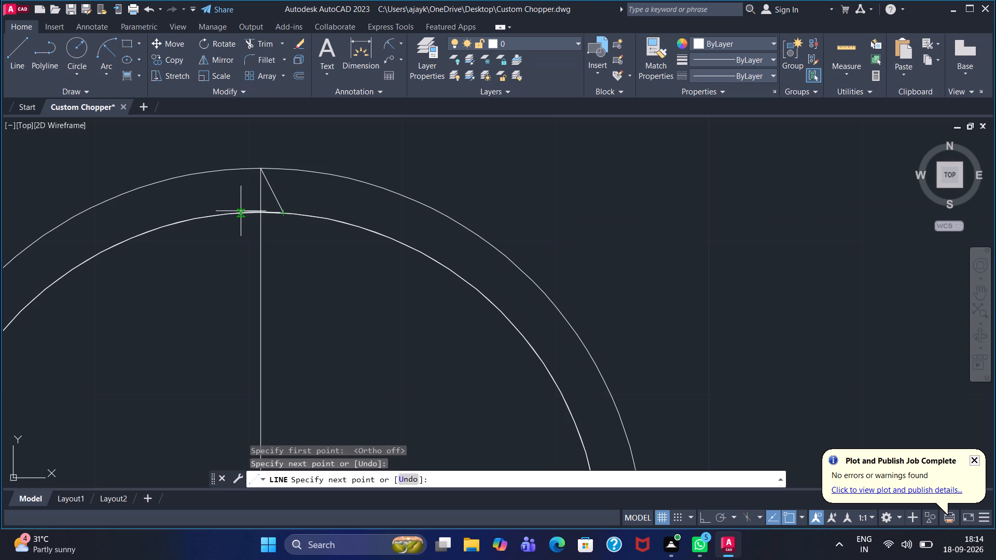
left_click(241, 214)
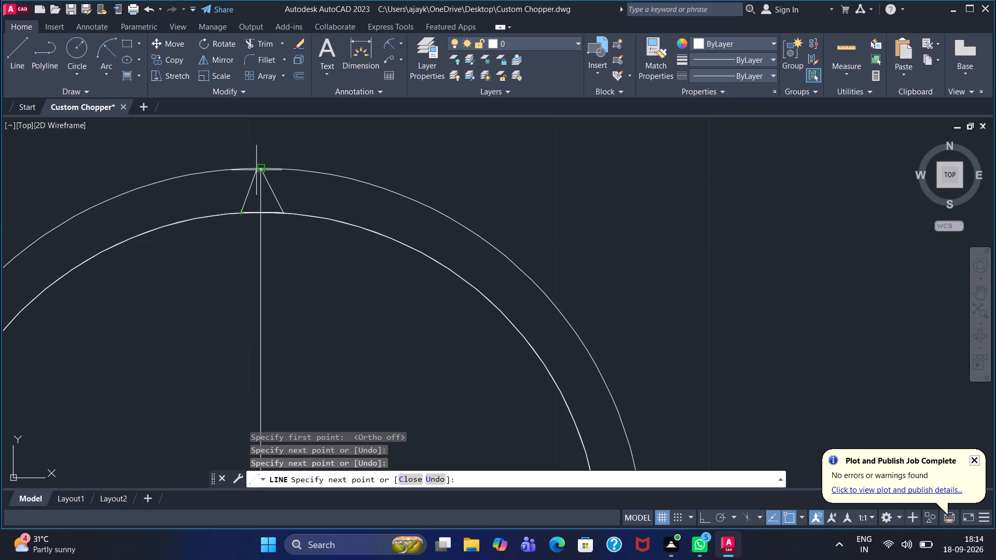
left_click(259, 170)
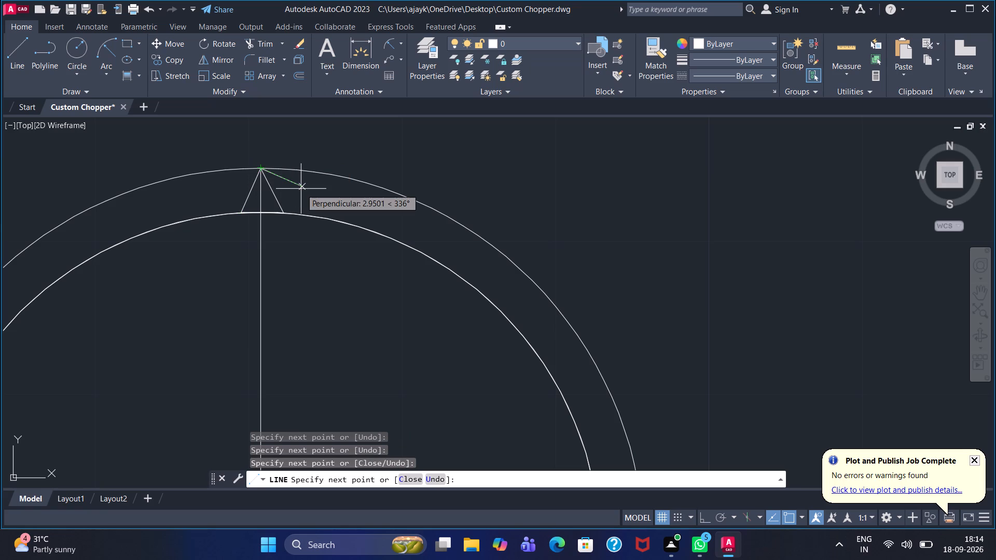
key("Escape")
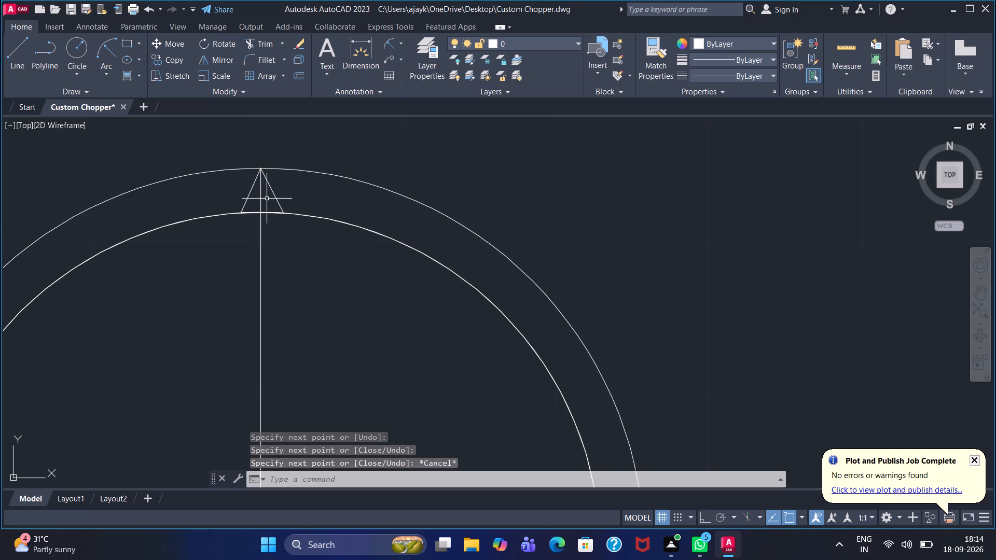
Trim the part of the vertical line inside the triangular tooth, between the inner and outer circles.
left_click(263, 47)
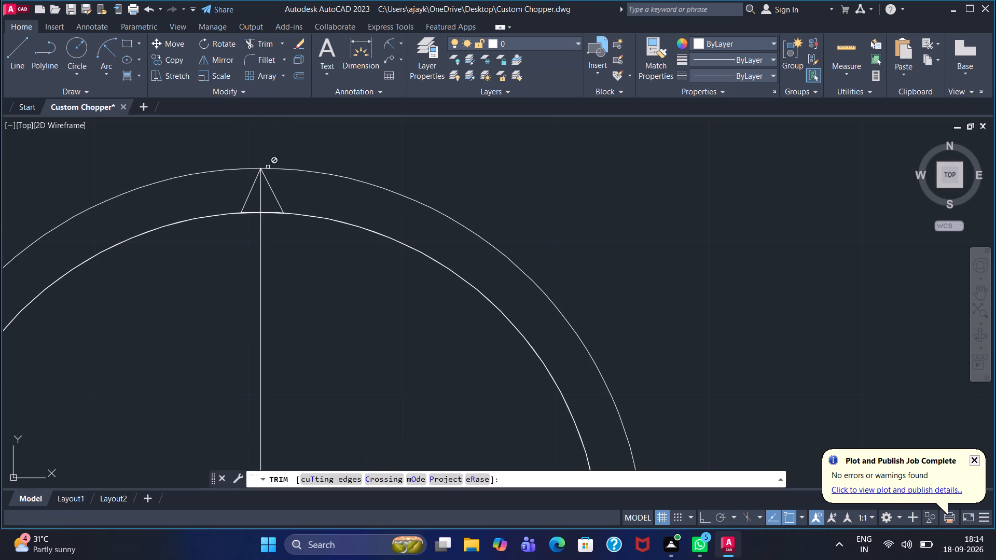
left_click(260, 195)
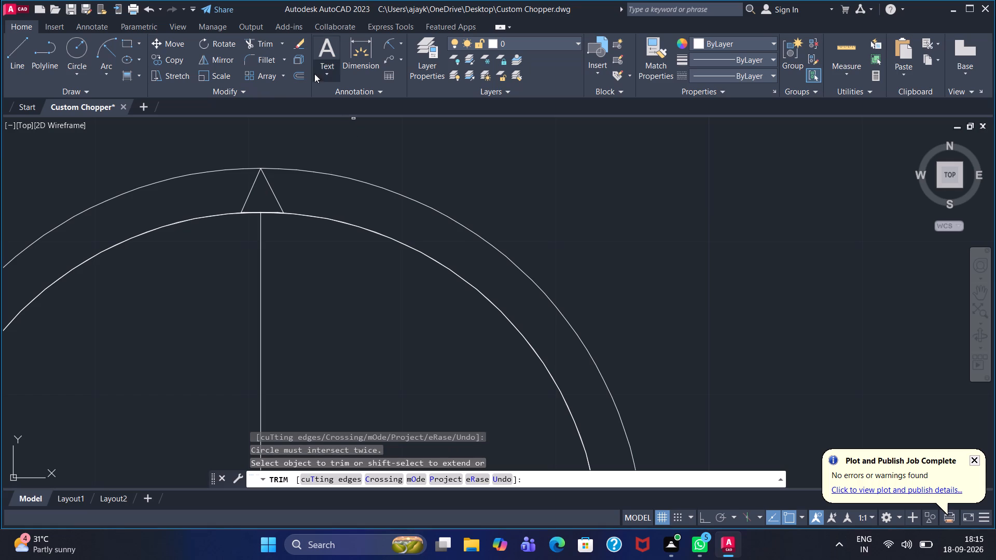
Polar array the three lines of the triangular tooth around the small circles' centre, with 35 items.
left_click(283, 81)
left_click(289, 147)
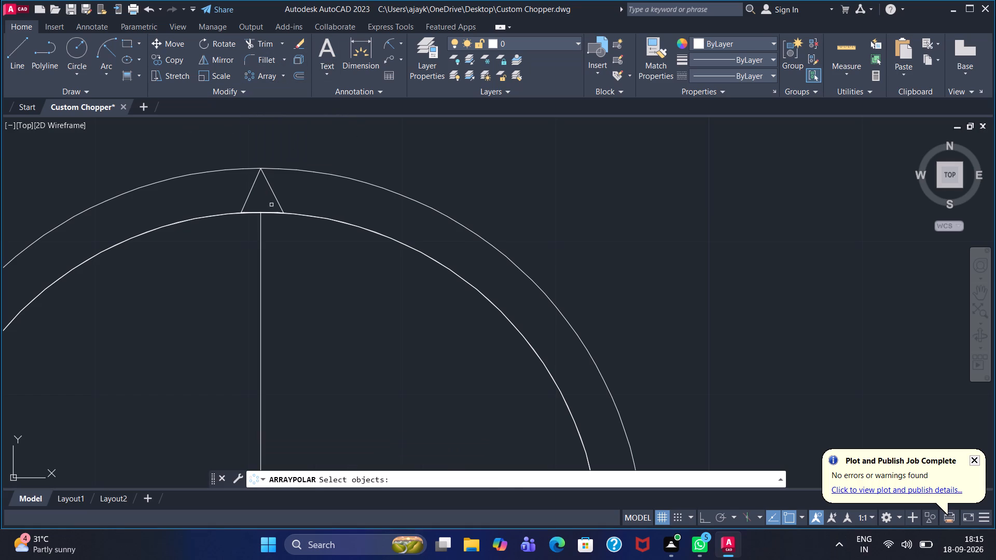
left_click(247, 198)
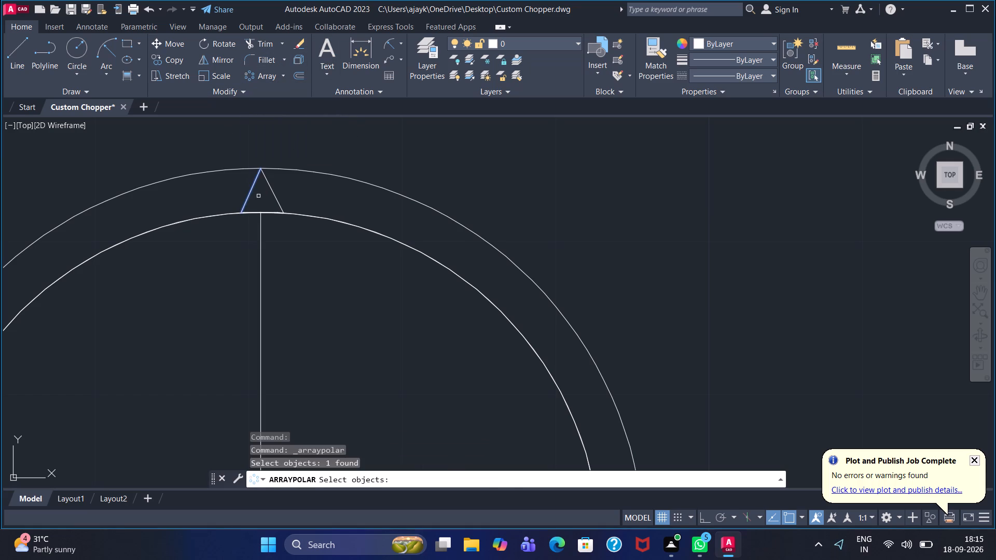
left_click(273, 195)
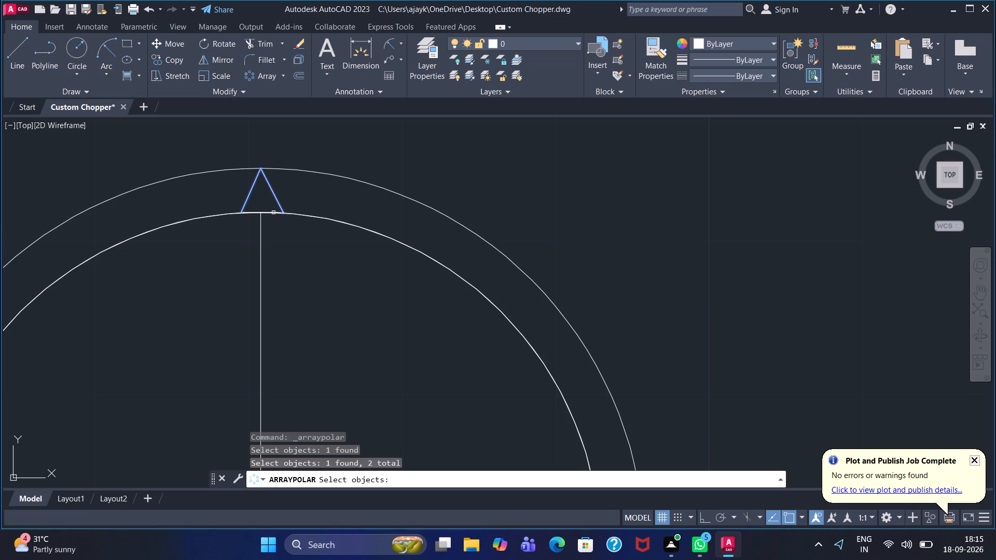
left_click(273, 213)
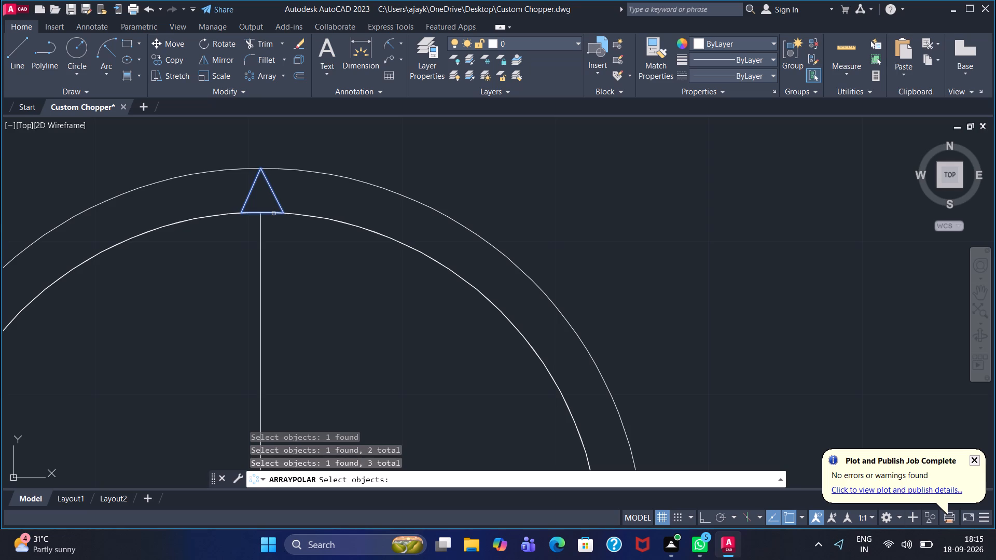
key("Return")
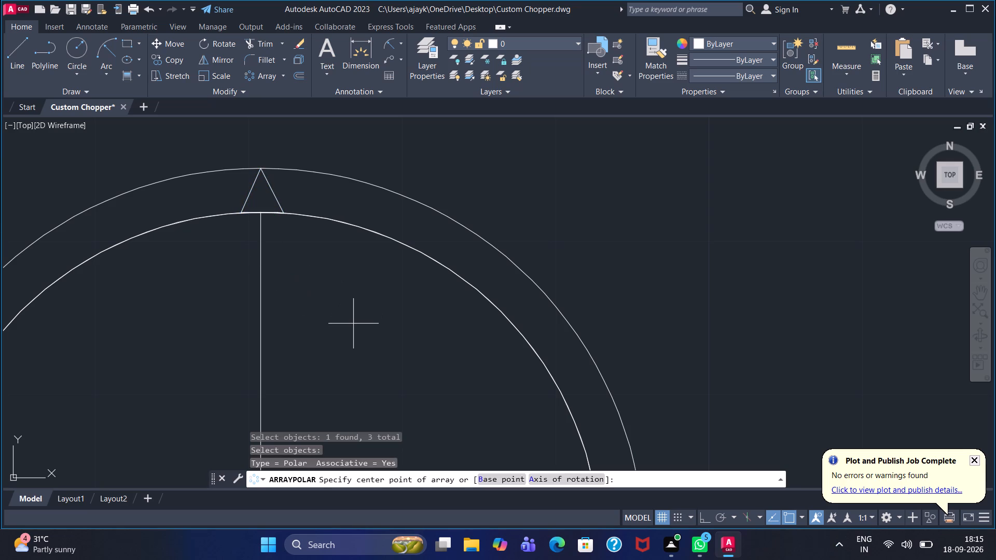
scroll(353, 325, "up", 3)
scroll(353, 325, "down", 6)
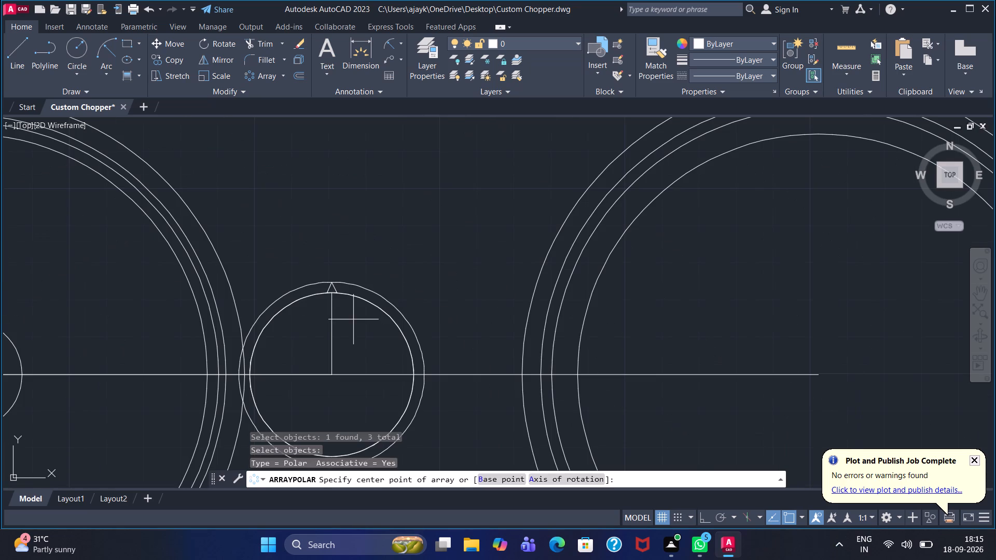
left_click(329, 372)
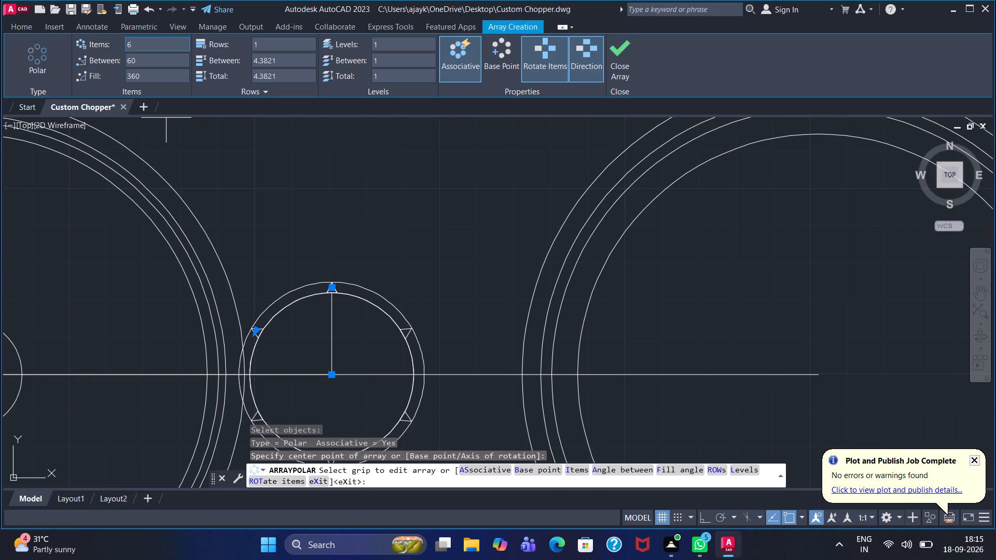
left_click_drag(176, 42, 118, 41)
type("30")
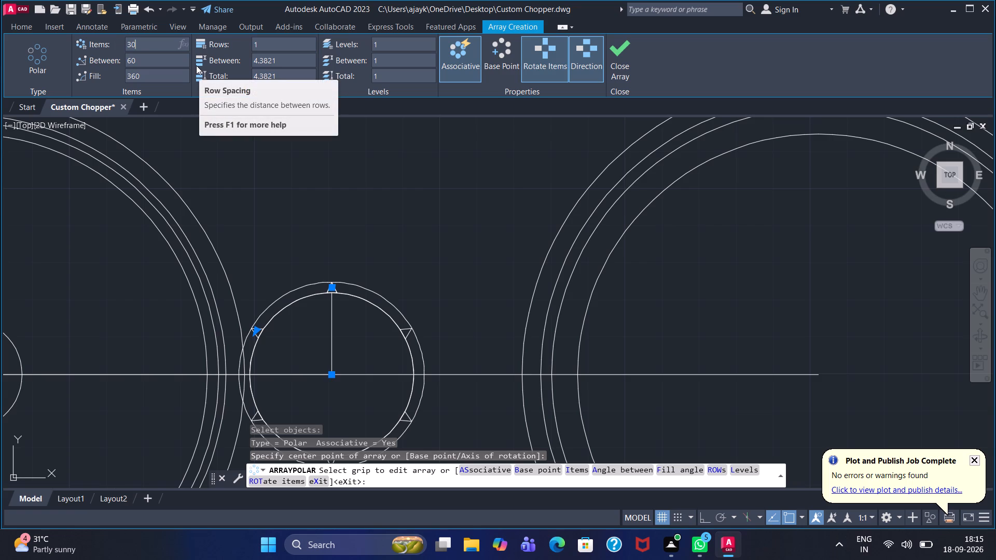
key("BackSpace")
key("5")
key("Return")
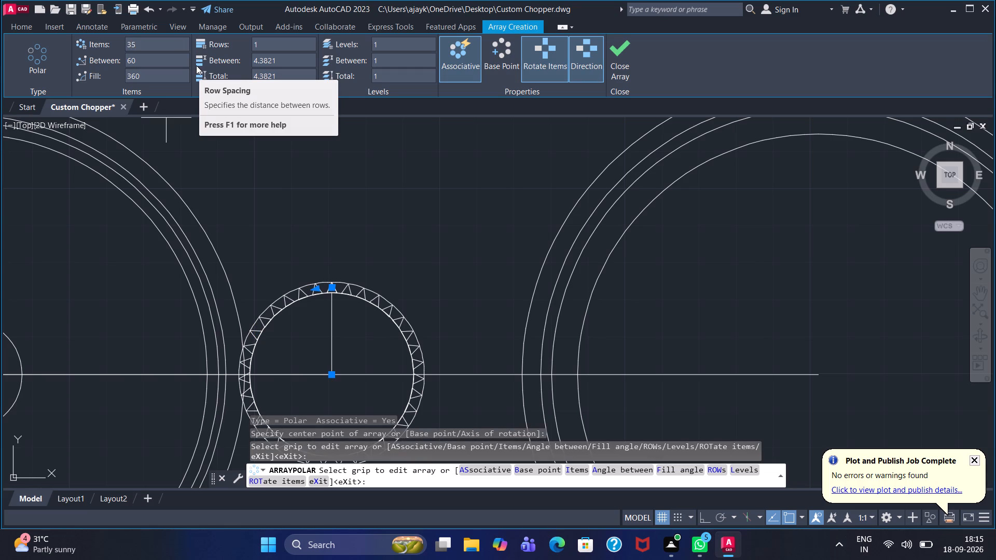
left_click(627, 47)
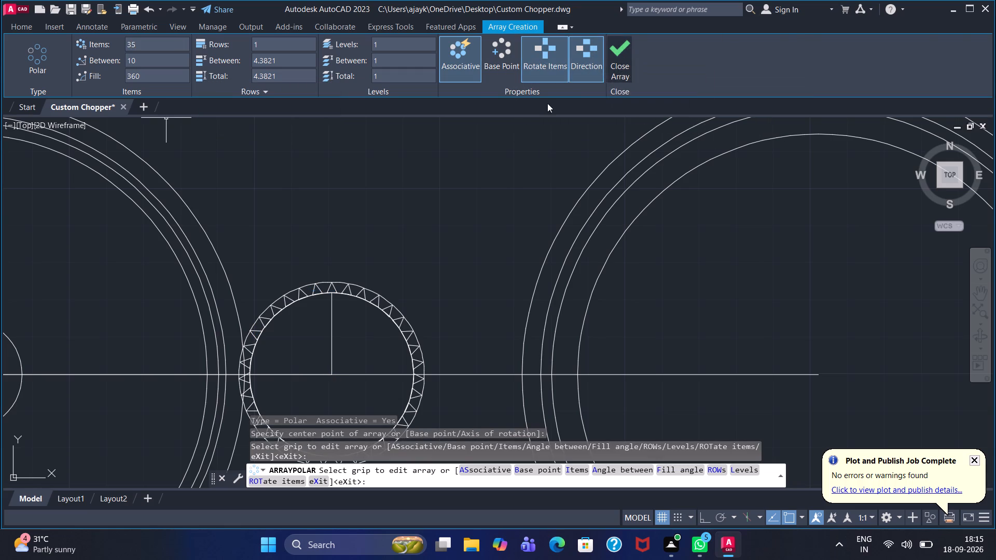
Trim the sprocket's outer circle between the tooth tips across the top, right side and upper left.
left_click(273, 40)
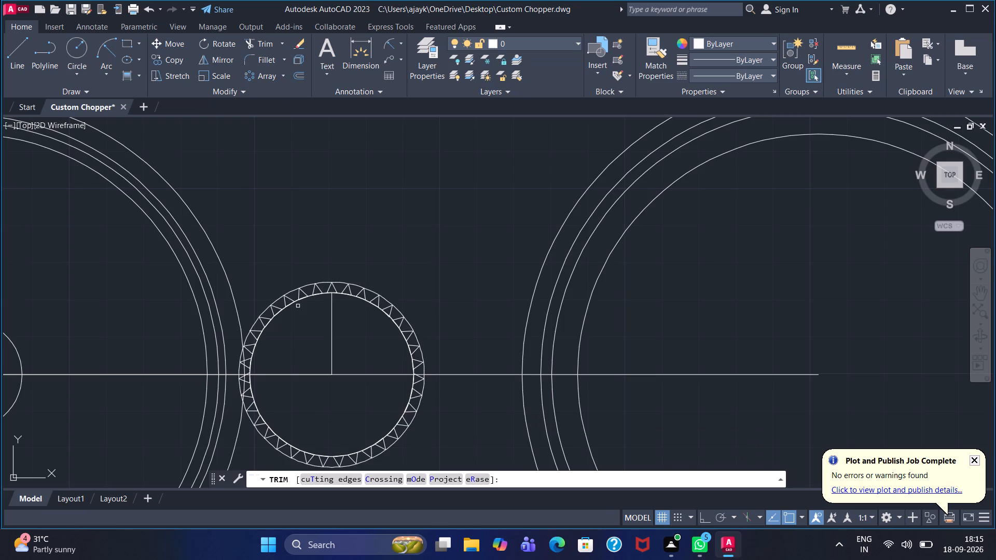
scroll(298, 306, "up", 3)
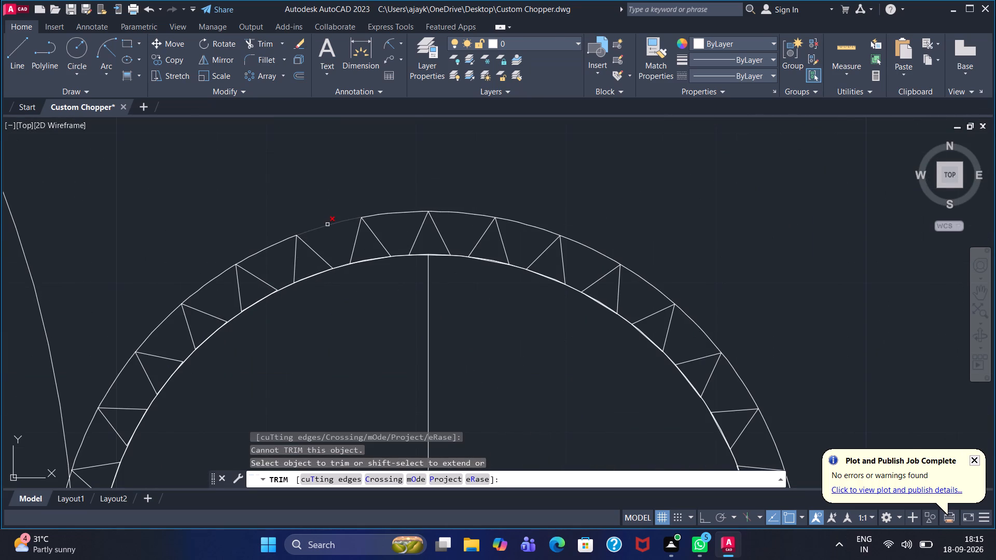
left_click(327, 225)
left_click(384, 214)
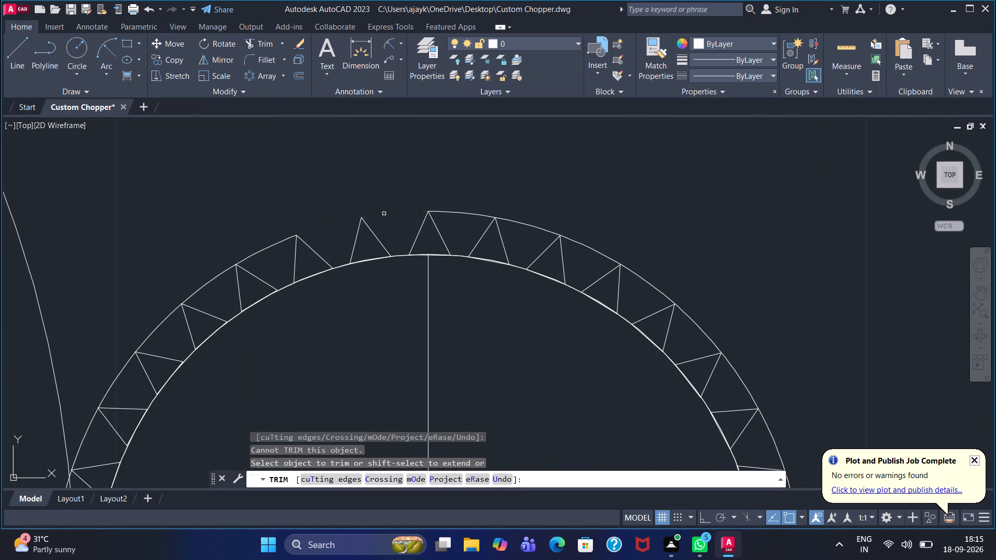
left_click(460, 214)
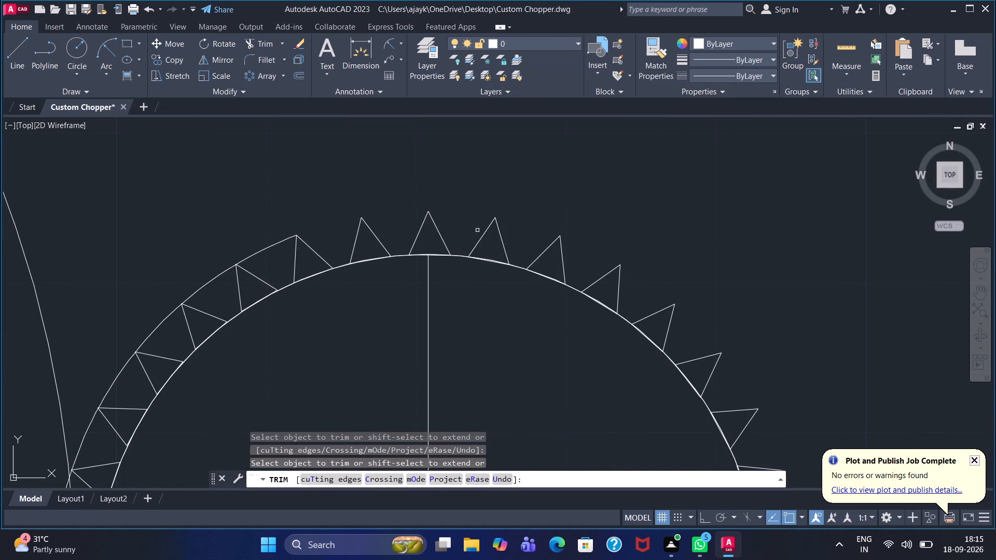
left_click(285, 242)
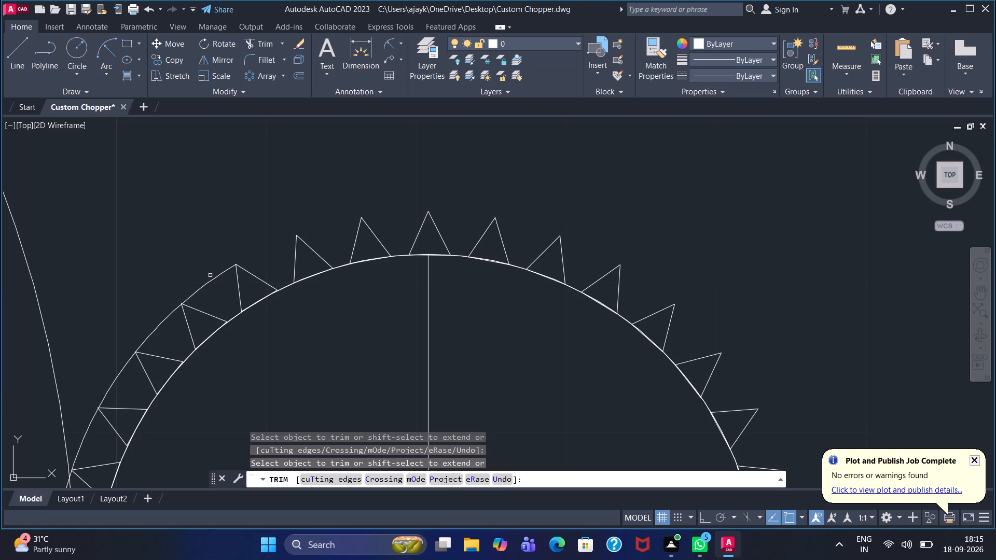
left_click(211, 279)
left_click(163, 326)
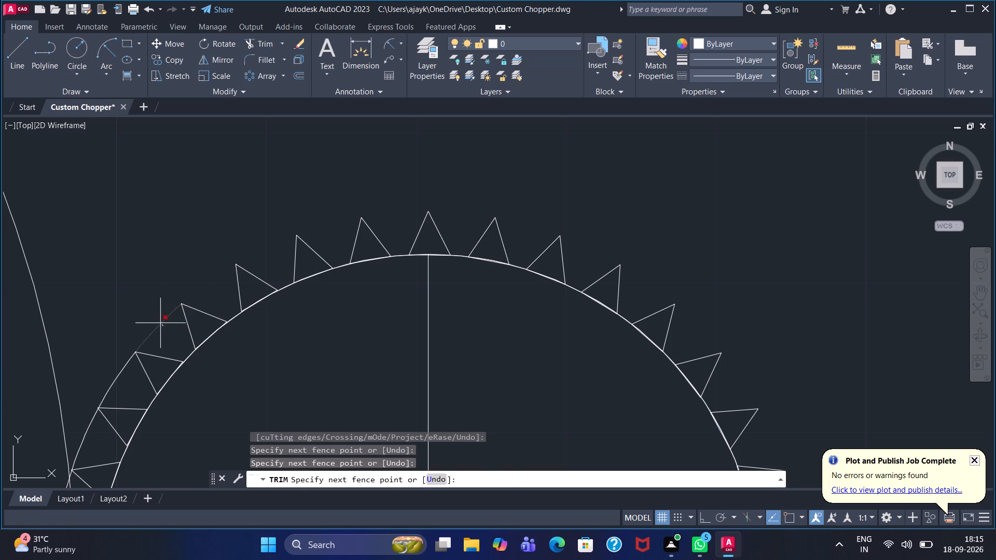
left_click(170, 273)
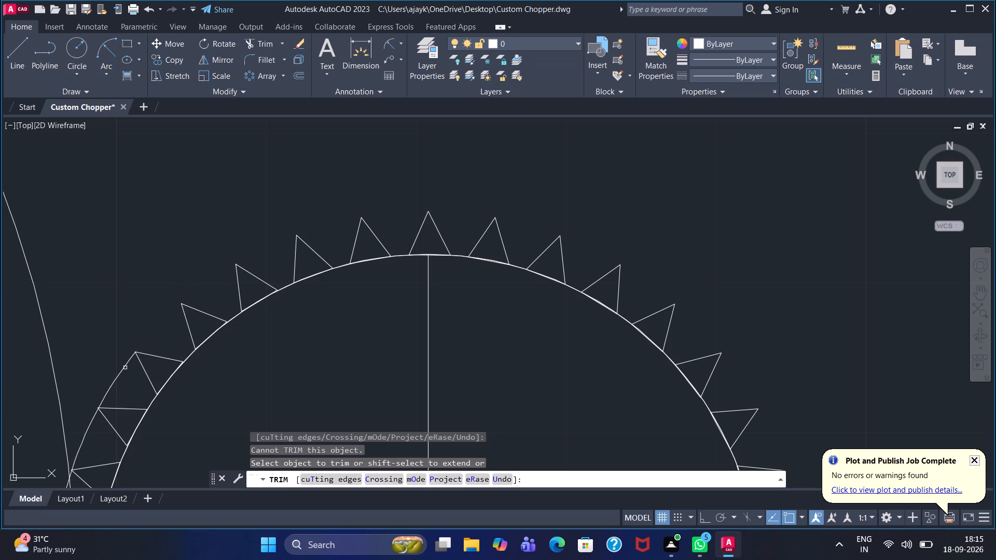
left_click(122, 366)
Trim the outer circle's arcs between the left-side teeth near the left wheel's rim, including the short remnant inside a tooth tip.
middle_click_drag(181, 256, 462, 89)
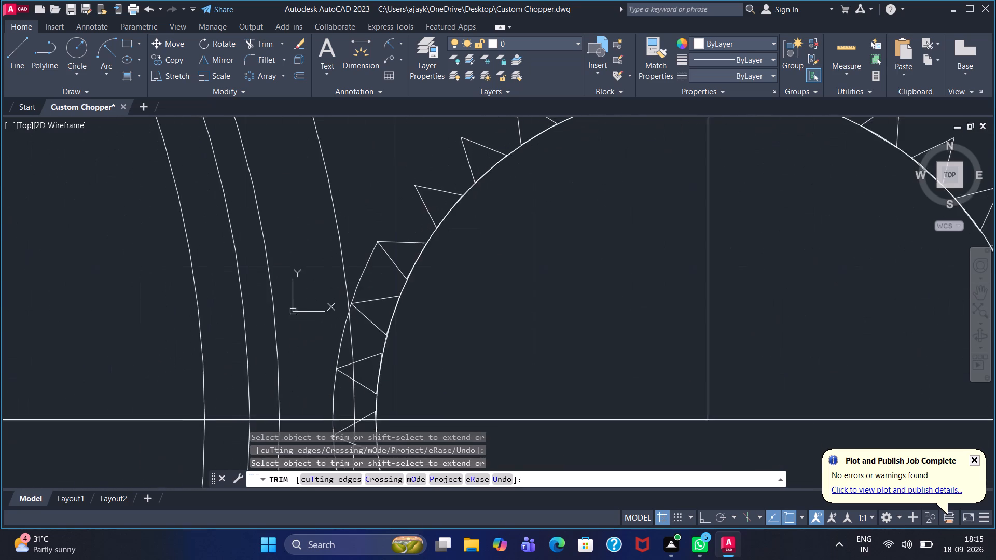
middle_click_drag(462, 89, 471, 82)
scroll(409, 253, "down", 2)
scroll(409, 264, "up", 3)
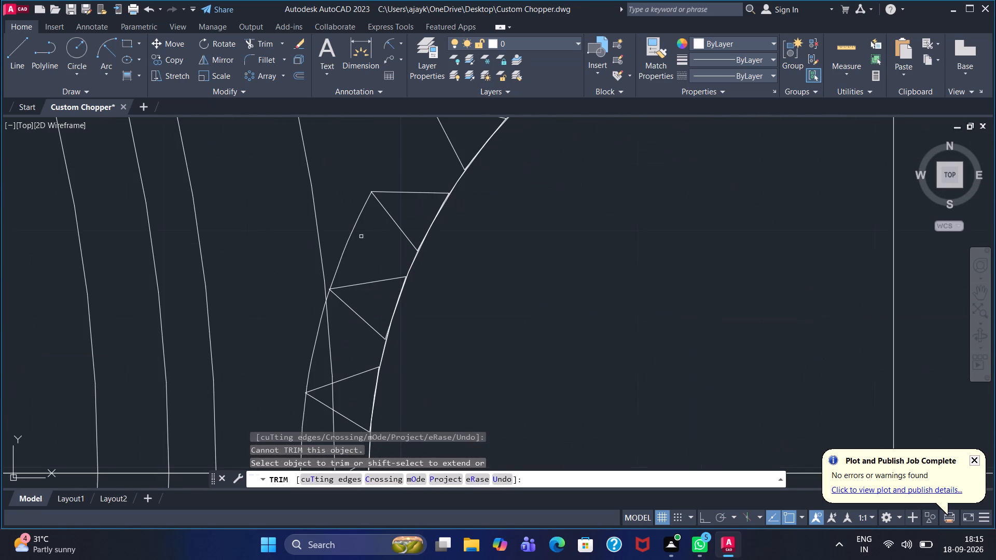
left_click(354, 228)
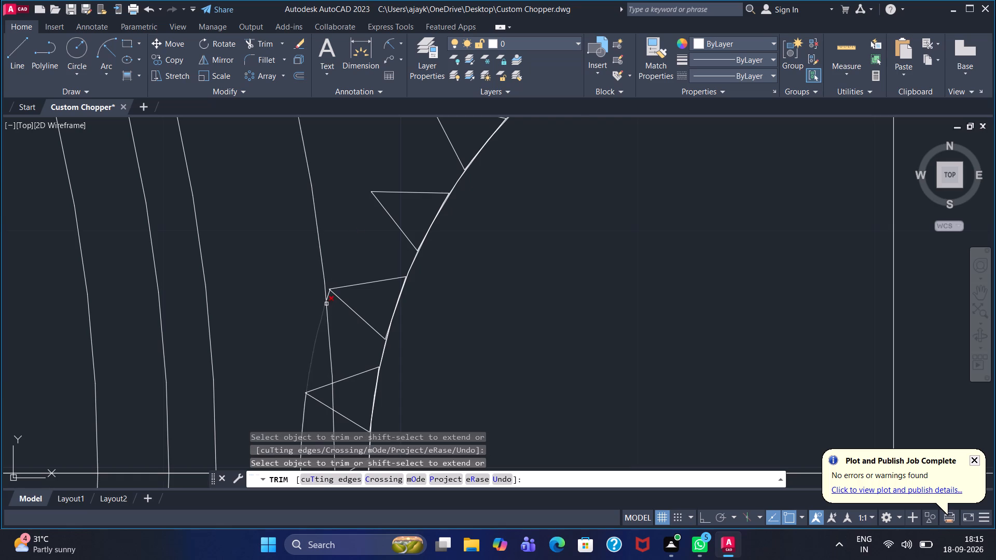
scroll(326, 304, "up", 2)
scroll(326, 304, "down", 1)
scroll(326, 303, "up", 1)
left_click(326, 283)
left_click(308, 334)
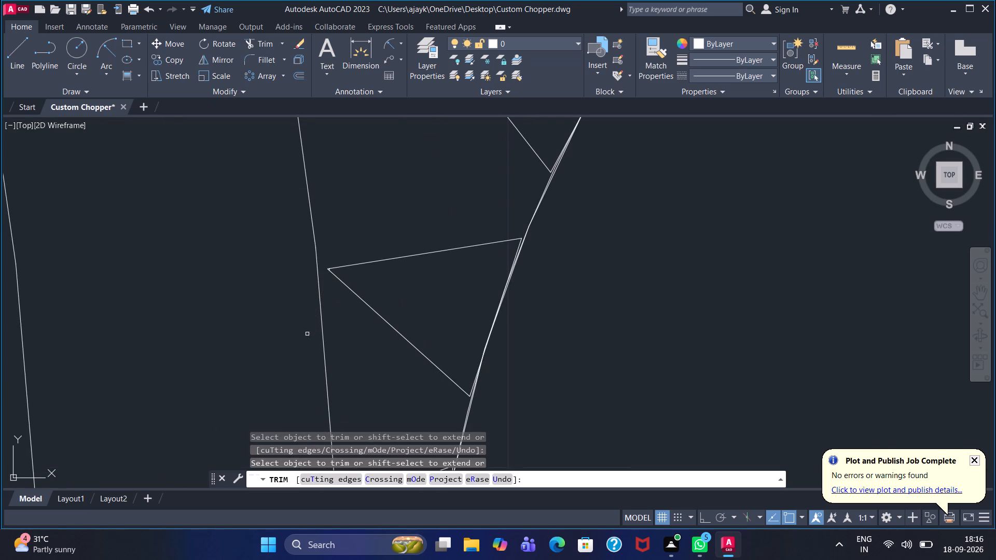
scroll(340, 328, "up", 2)
scroll(341, 328, "down", 2)
scroll(345, 326, "up", 1)
scroll(334, 257, "up", 5)
scroll(211, 200, "up", 1)
middle_click_drag(211, 200, 225, 325)
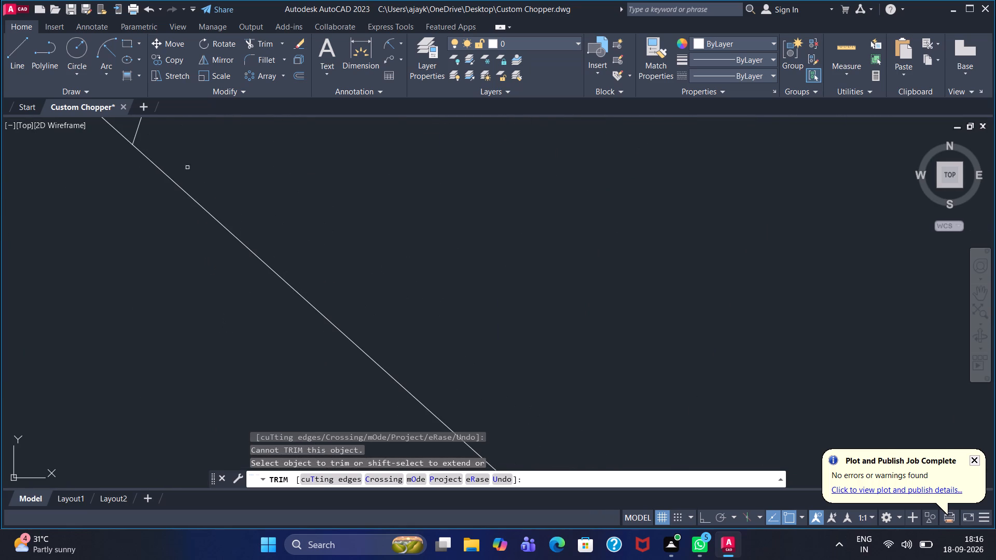
middle_click_drag(383, 265, 490, 373)
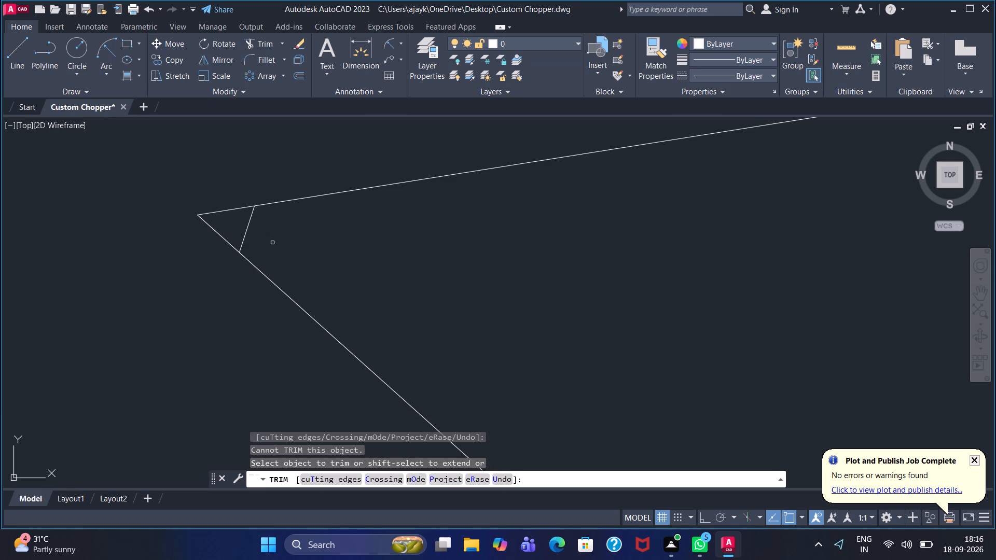
left_click(245, 222)
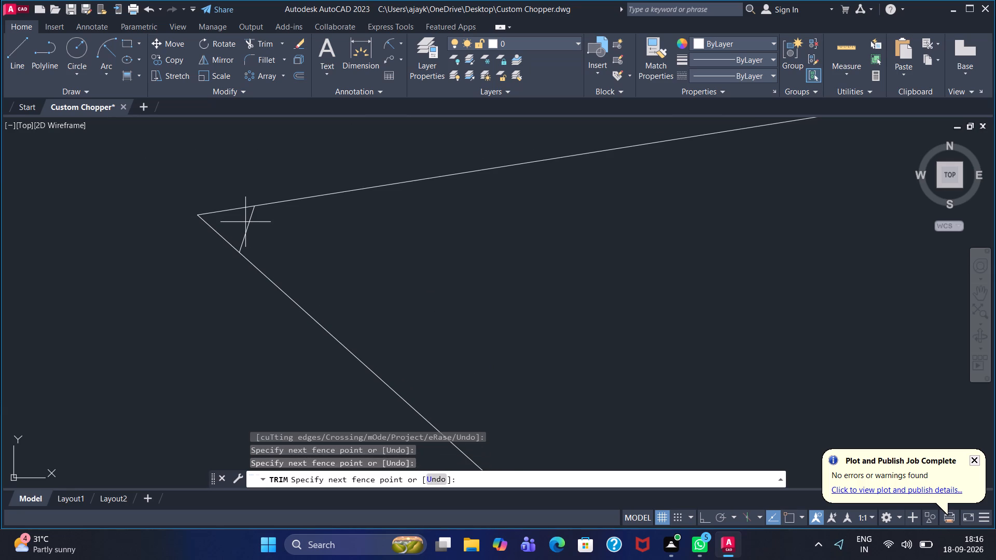
left_click(253, 223)
Trim the remaining outer circle pieces between and inside the left-side teeth, just above and below the horizontal wheelbase line.
middle_click_drag(425, 365, 486, 227)
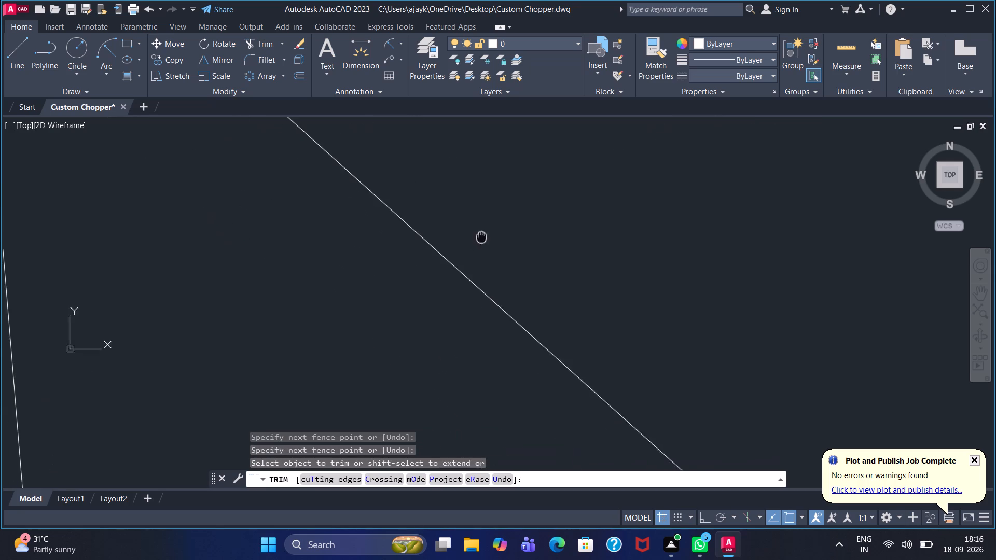
middle_click_drag(486, 227, 490, 221)
scroll(507, 232, "up", 1)
scroll(508, 236, "down", 5)
scroll(510, 249, "up", 1)
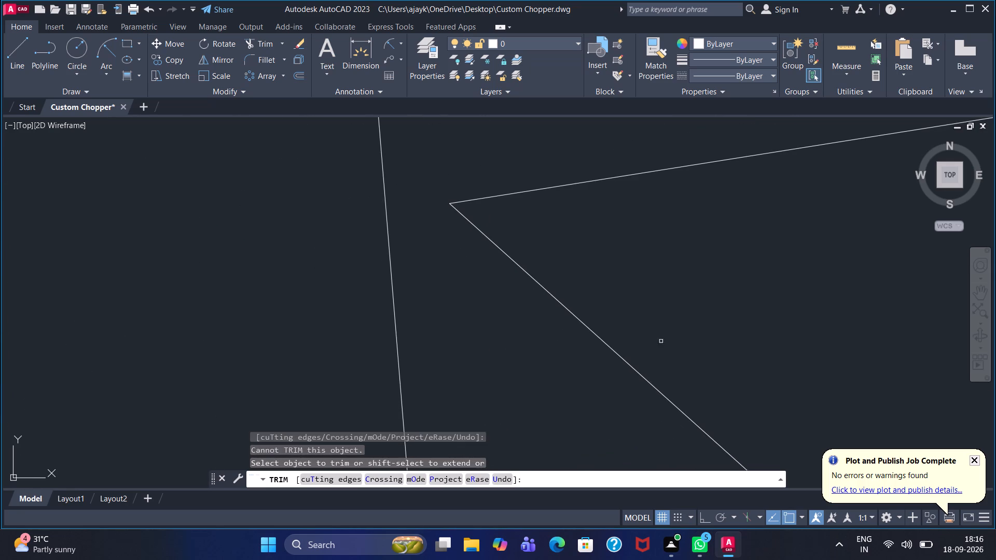
scroll(665, 334, "down", 4)
middle_click_drag(702, 332, 499, 0)
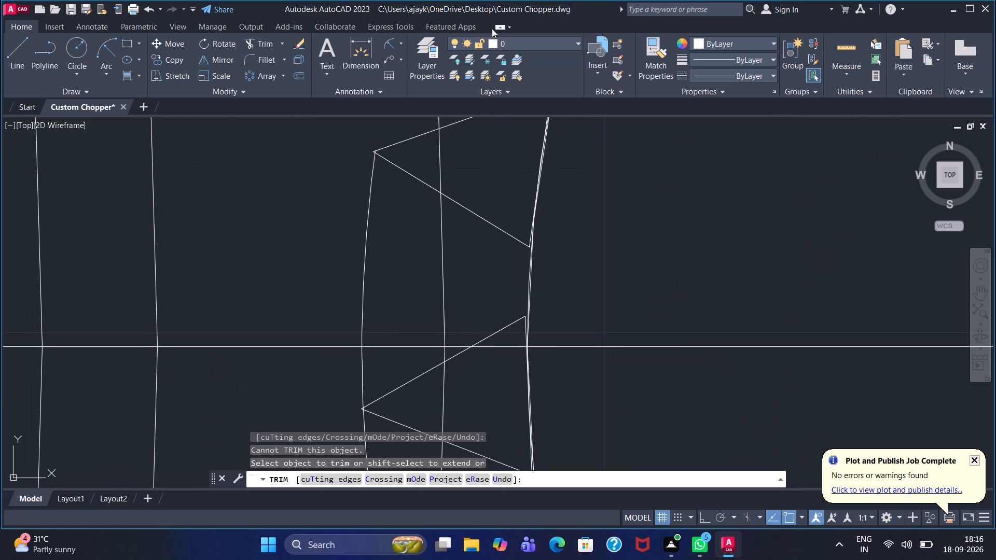
left_click(365, 227)
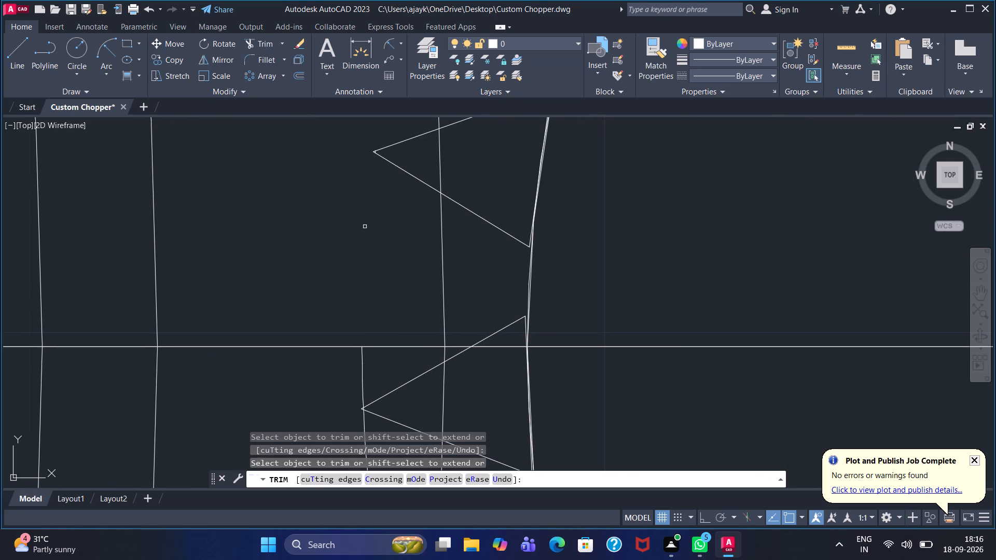
left_click(363, 366)
scroll(370, 395, "down", 1)
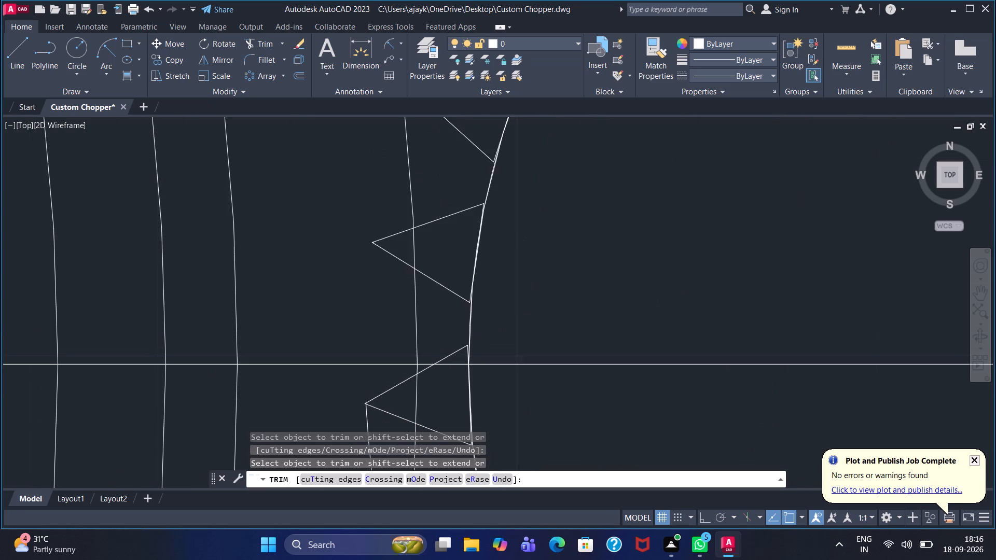
scroll(370, 395, "down", 1)
scroll(369, 395, "up", 3)
middle_click_drag(346, 367, 358, 178)
scroll(381, 211, "up", 5)
left_click(197, 390)
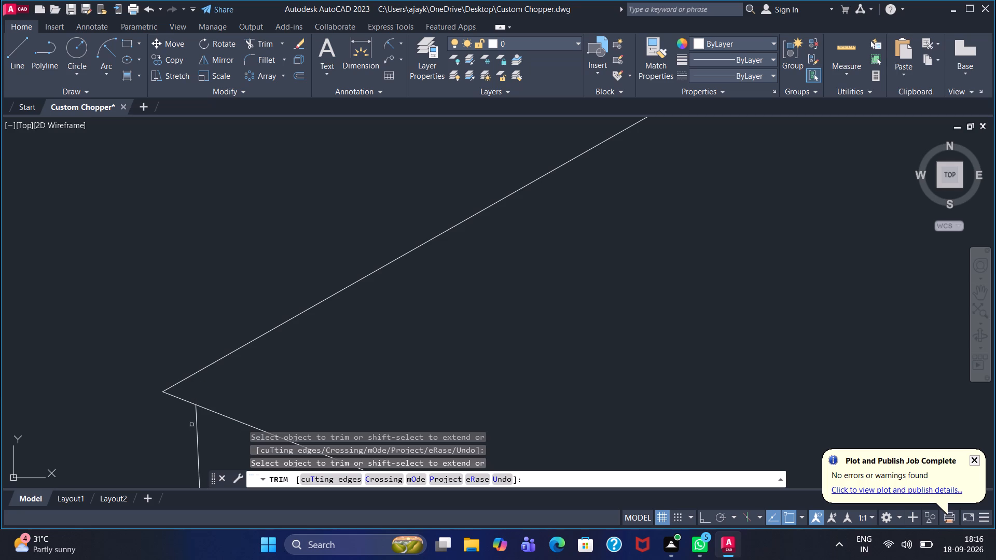
left_click(198, 431)
scroll(328, 417, "up", 2)
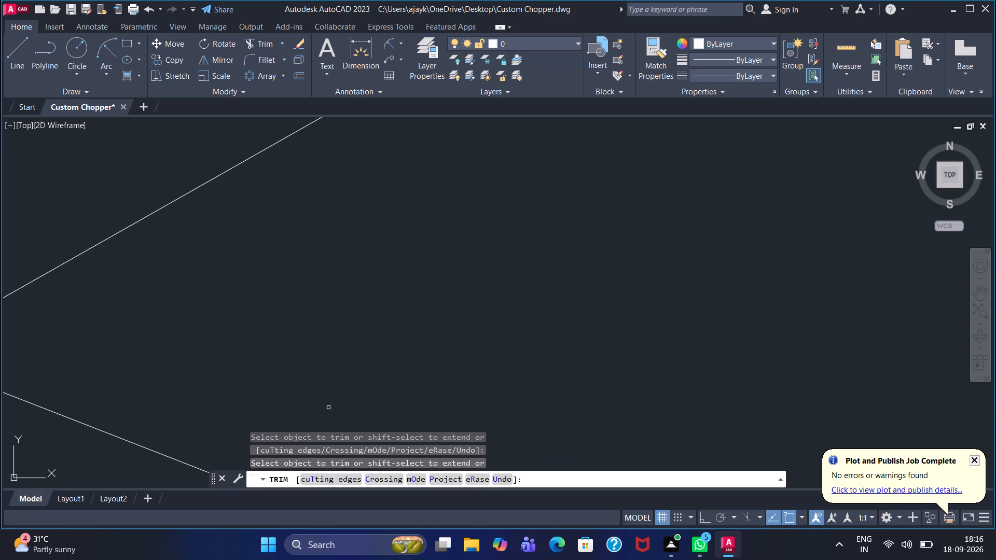
scroll(328, 407, "down", 1)
scroll(328, 407, "up", 1)
scroll(328, 407, "down", 3)
scroll(371, 367, "up", 1)
scroll(371, 367, "down", 1)
scroll(416, 351, "up", 1)
scroll(416, 351, "down", 6)
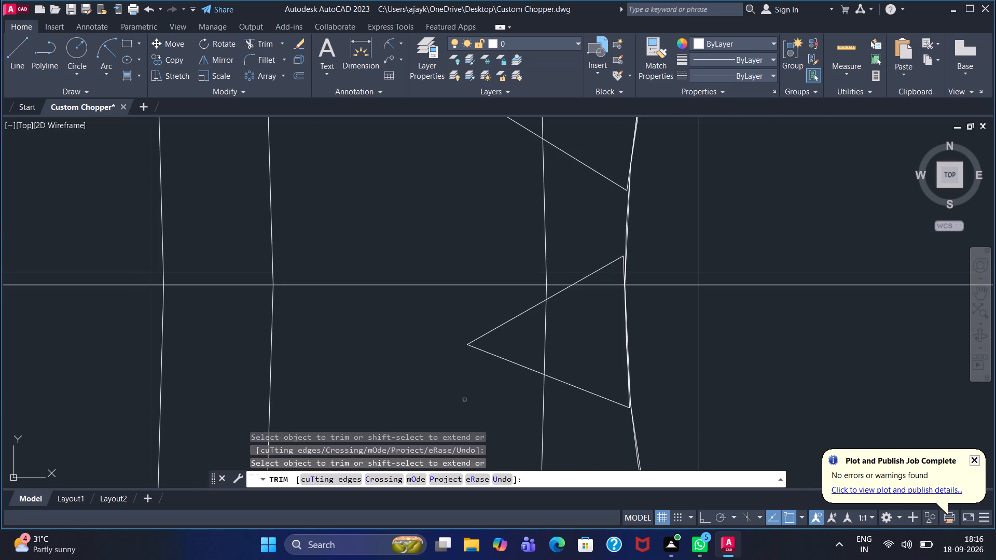
Trim the left wheel's outermost circle inside and between the sprocket teeth, from the tooth above the wheelbase line through the tooth on it.
middle_click_drag(454, 359, 438, 122)
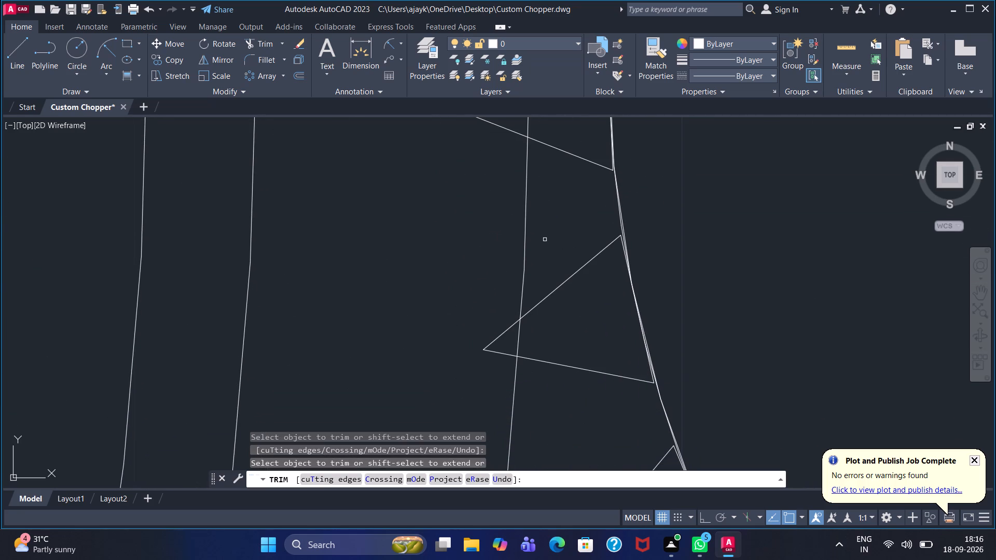
scroll(545, 240, "down", 1)
scroll(545, 240, "up", 1)
scroll(545, 240, "down", 2)
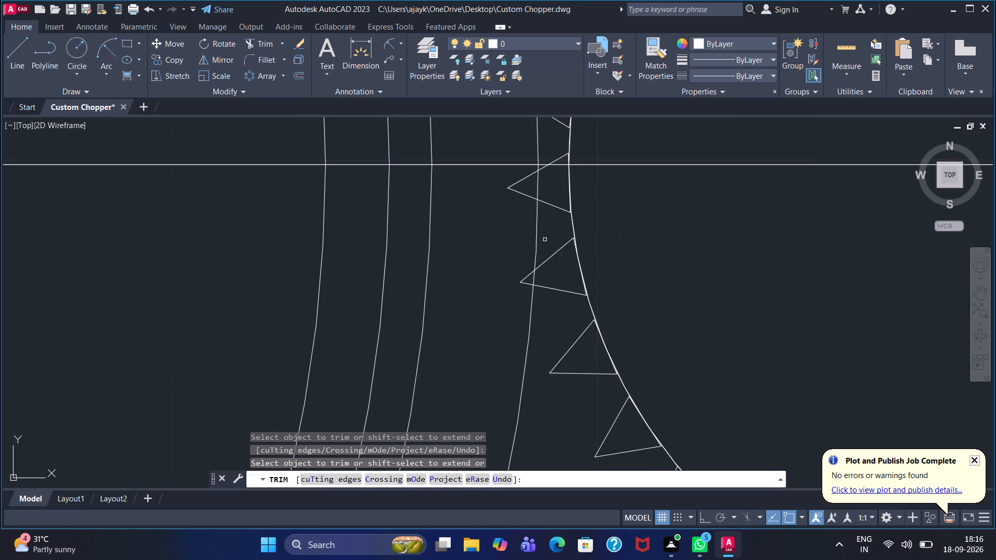
scroll(545, 240, "down", 2)
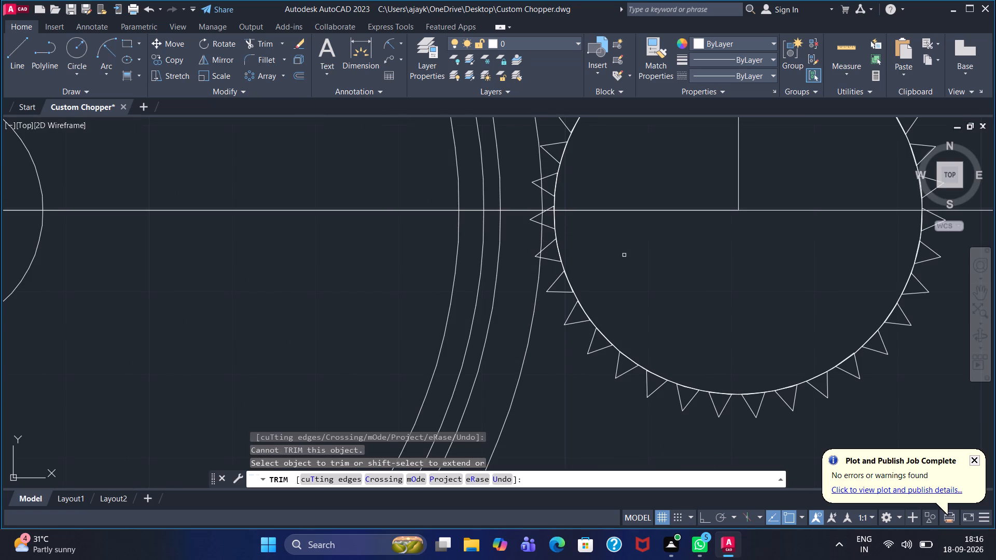
scroll(995, 217, "down", 4)
scroll(645, 244, "down", 1)
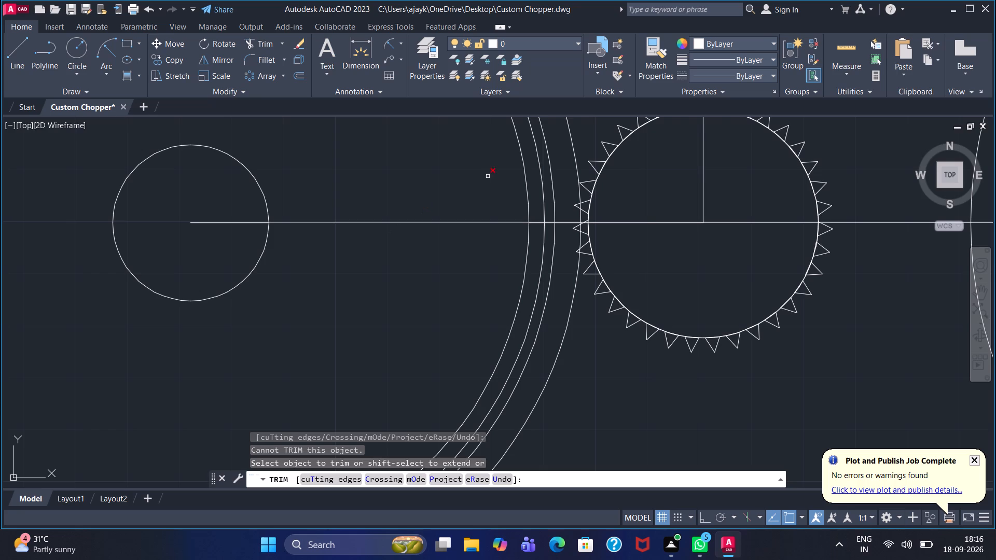
scroll(559, 197, "up", 3)
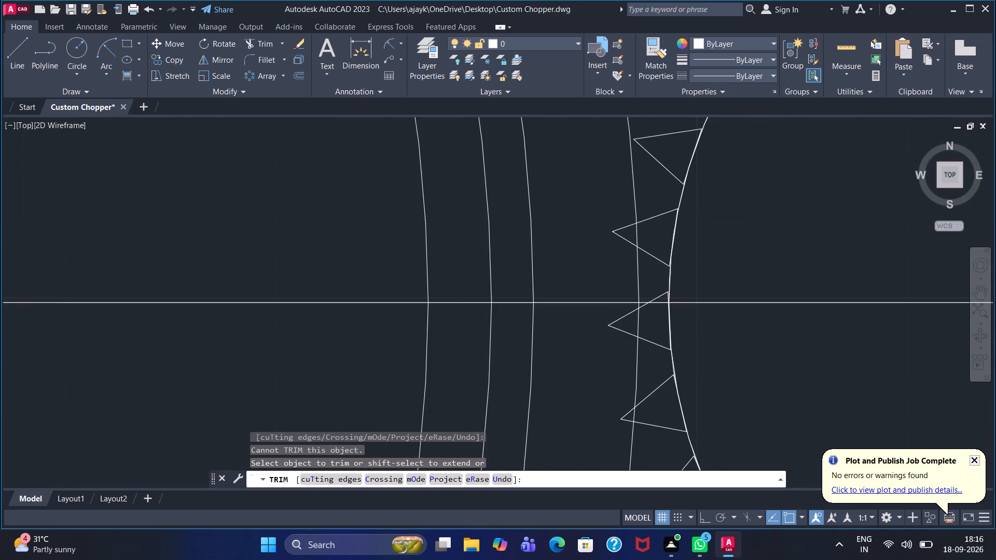
scroll(559, 197, "up", 1)
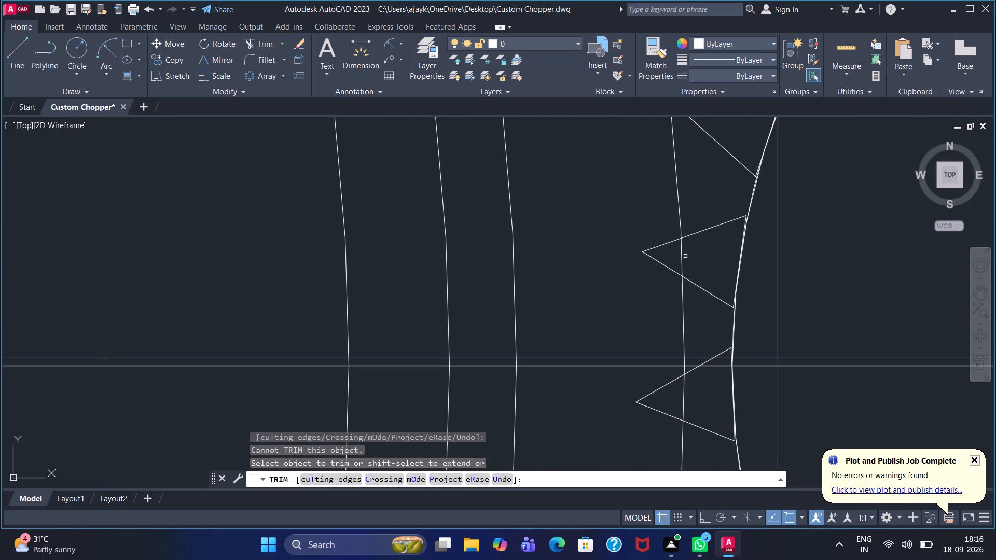
left_click(683, 257)
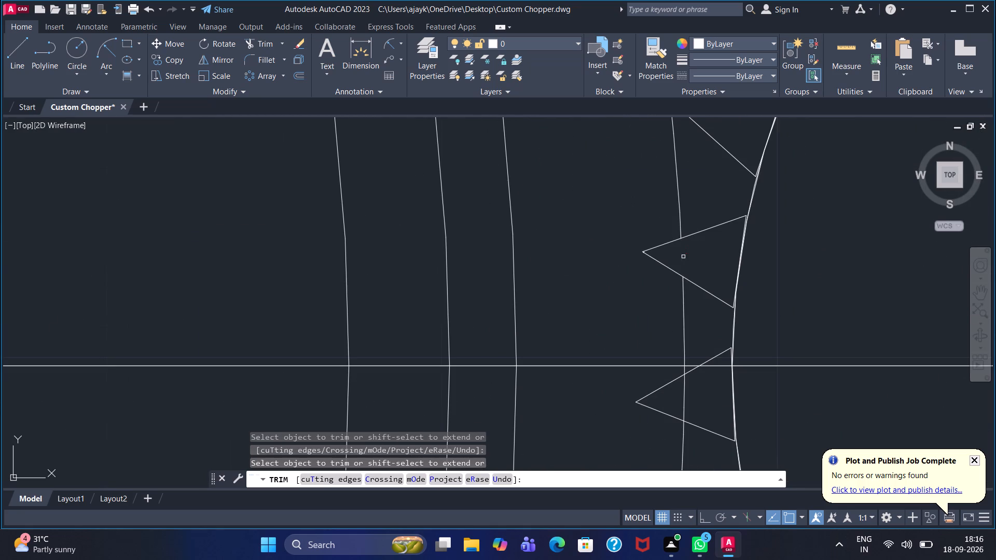
left_click(683, 301)
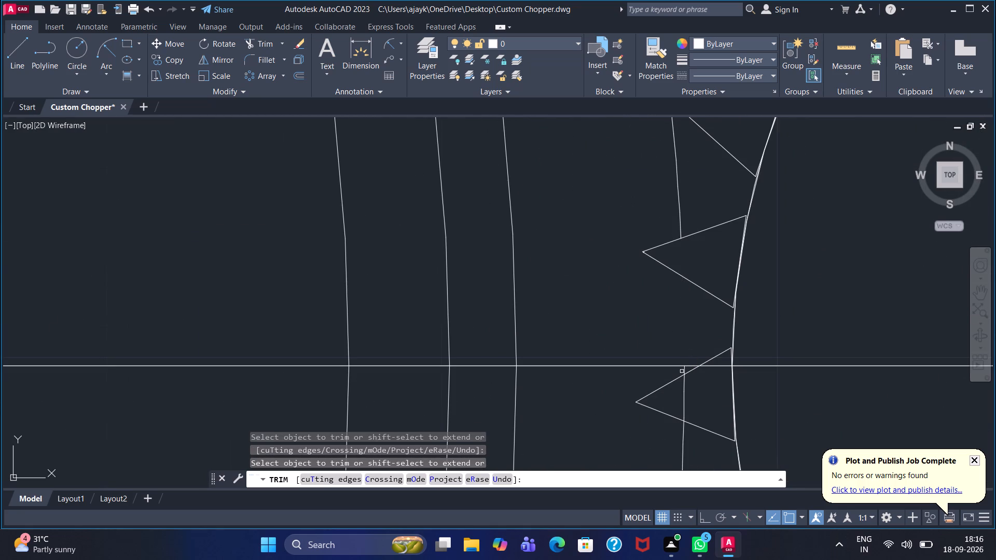
left_click(683, 371)
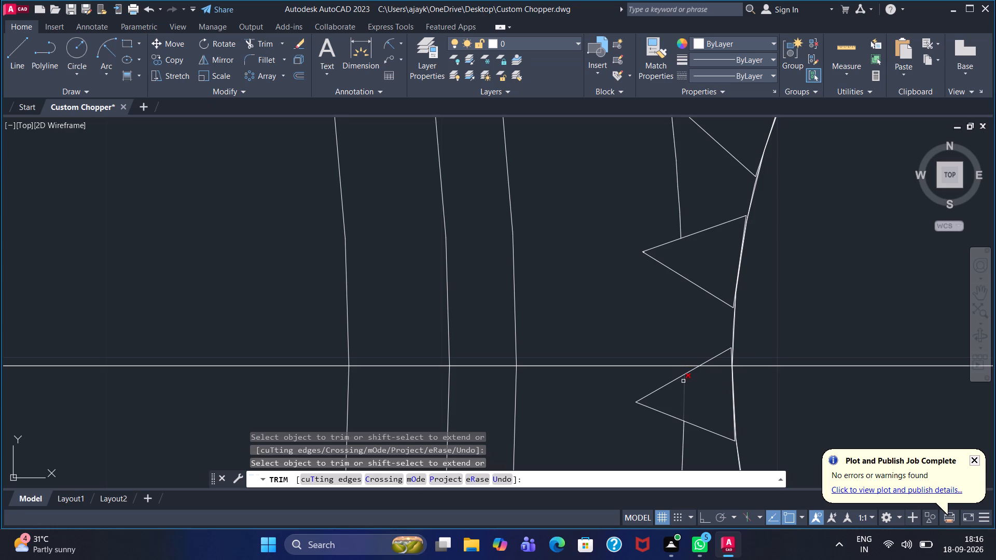
left_click(683, 382)
Trim the left wheel's outermost circle just below the wheelbase line, between the next two sprocket teeth and inside the lower one.
scroll(682, 425, "up", 2)
scroll(682, 424, "down", 5)
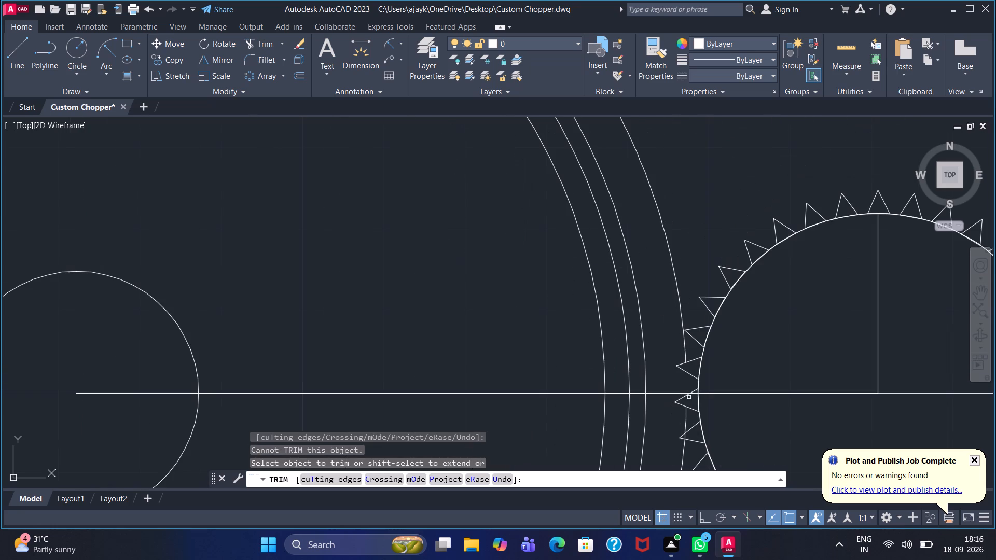
scroll(670, 451, "up", 2)
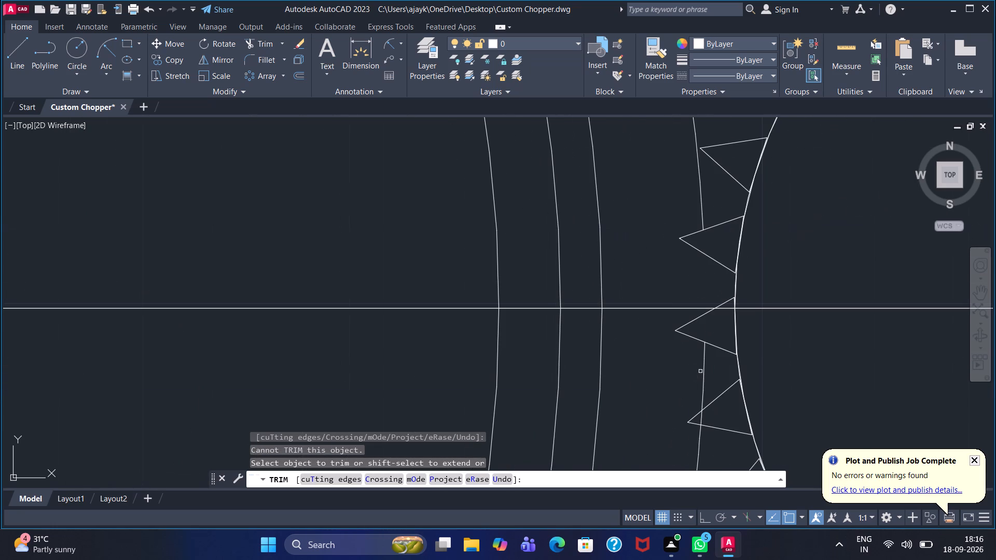
left_click(703, 369)
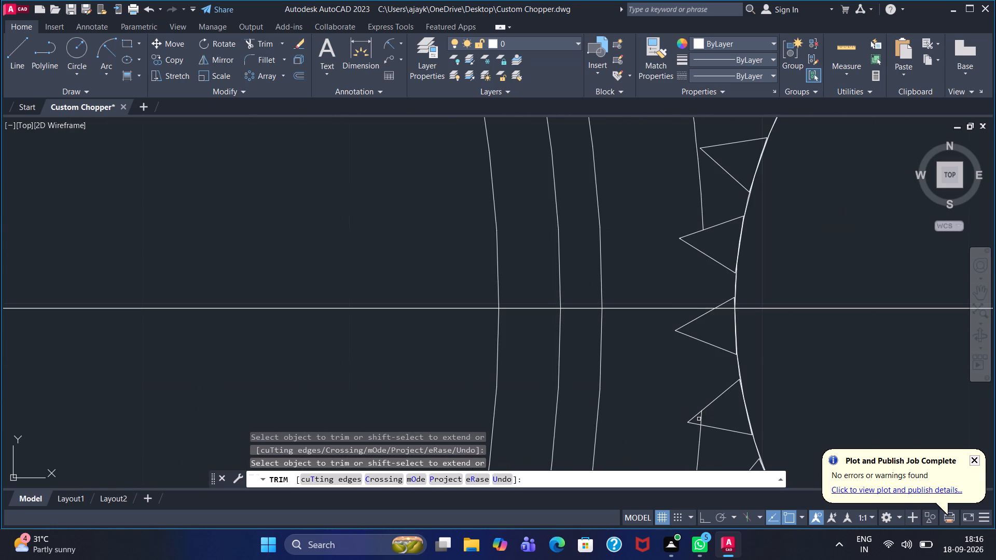
left_click(701, 417)
scroll(691, 441, "up", 4)
scroll(691, 440, "down", 1)
scroll(691, 440, "up", 1)
scroll(691, 440, "down", 1)
scroll(694, 432, "up", 1)
scroll(694, 432, "down", 2)
scroll(762, 413, "down", 3)
scroll(765, 397, "up", 1)
scroll(765, 397, "down", 4)
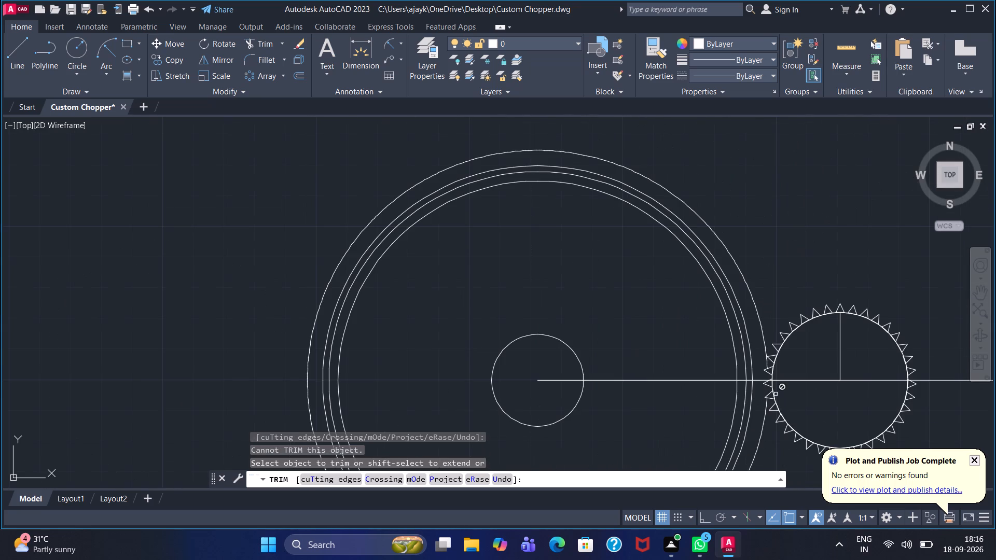
middle_click_drag(797, 246, 730, 223)
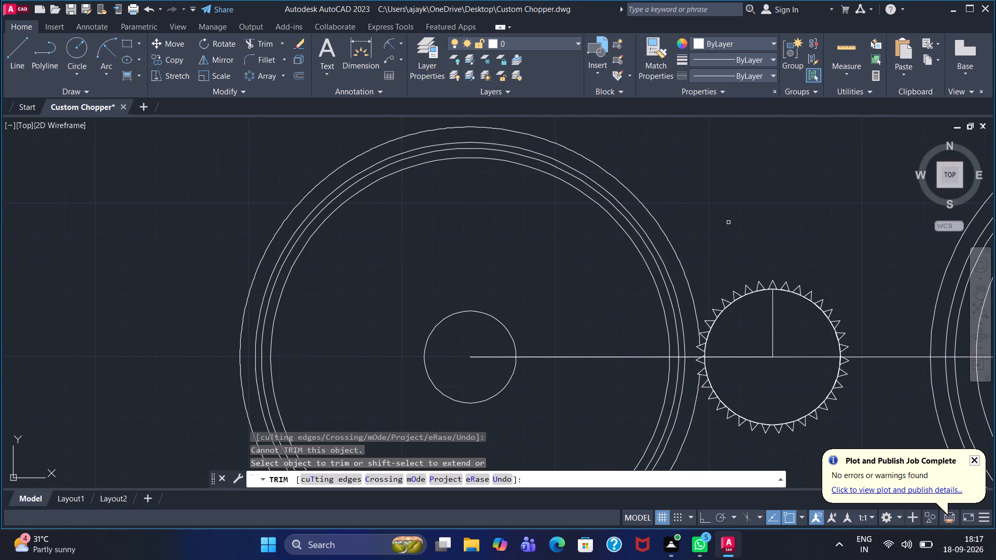
key("Escape")
Draw a circle of radius 5 at the centre of the left wheel.
scroll(754, 245, "down", 1)
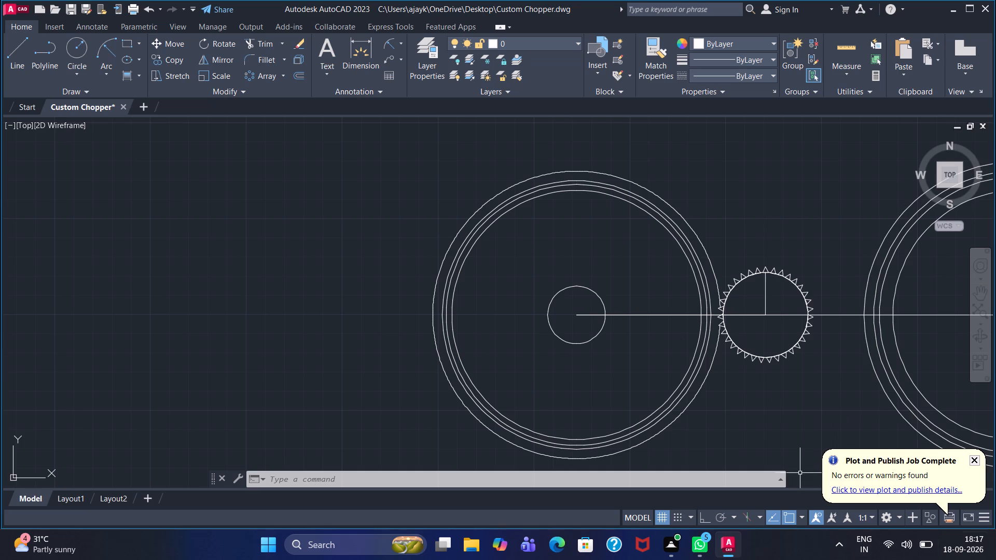
left_click(70, 49)
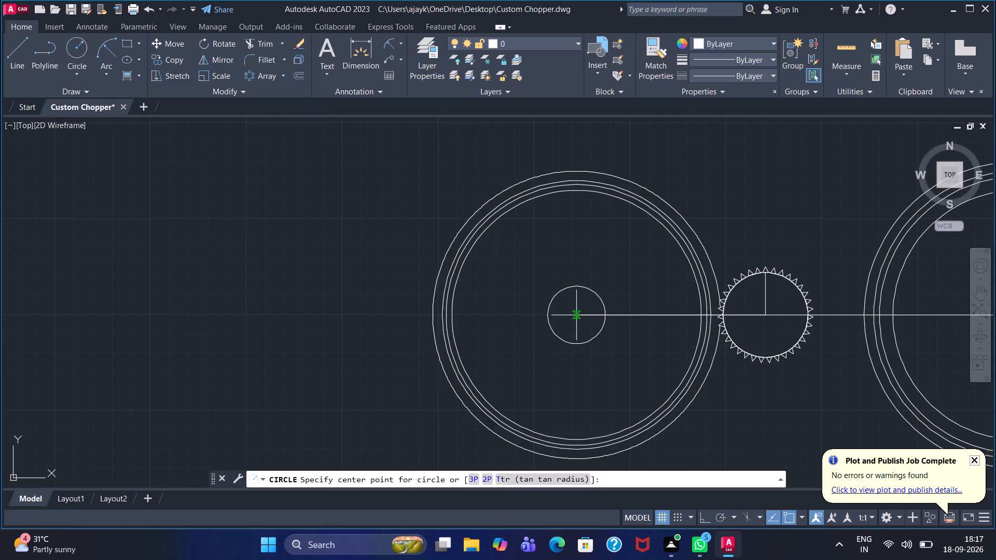
left_click(576, 313)
key("5")
key("Return")
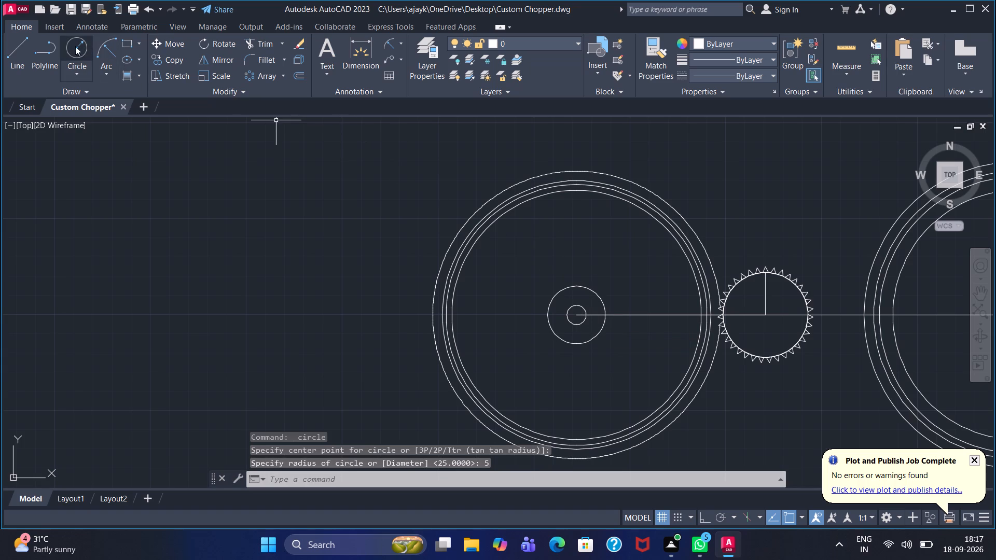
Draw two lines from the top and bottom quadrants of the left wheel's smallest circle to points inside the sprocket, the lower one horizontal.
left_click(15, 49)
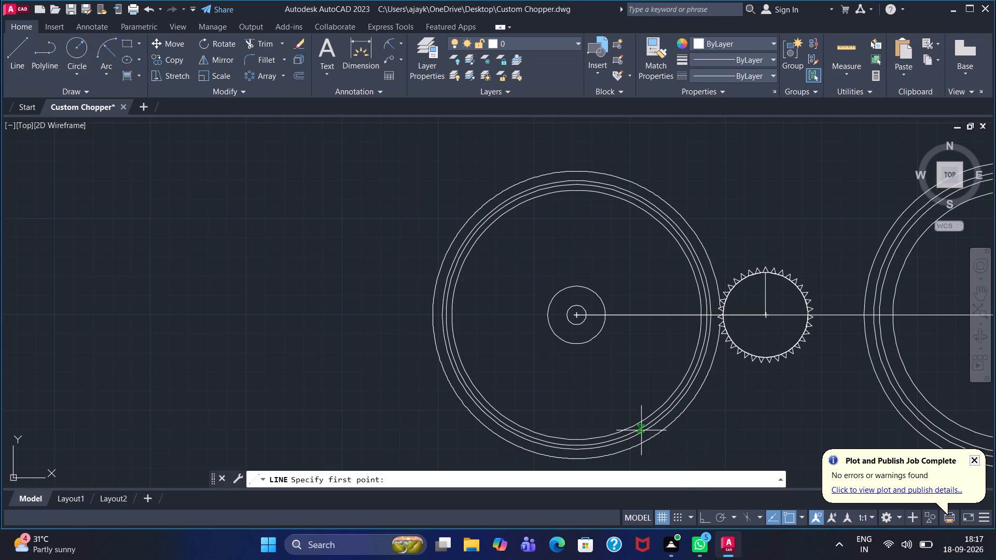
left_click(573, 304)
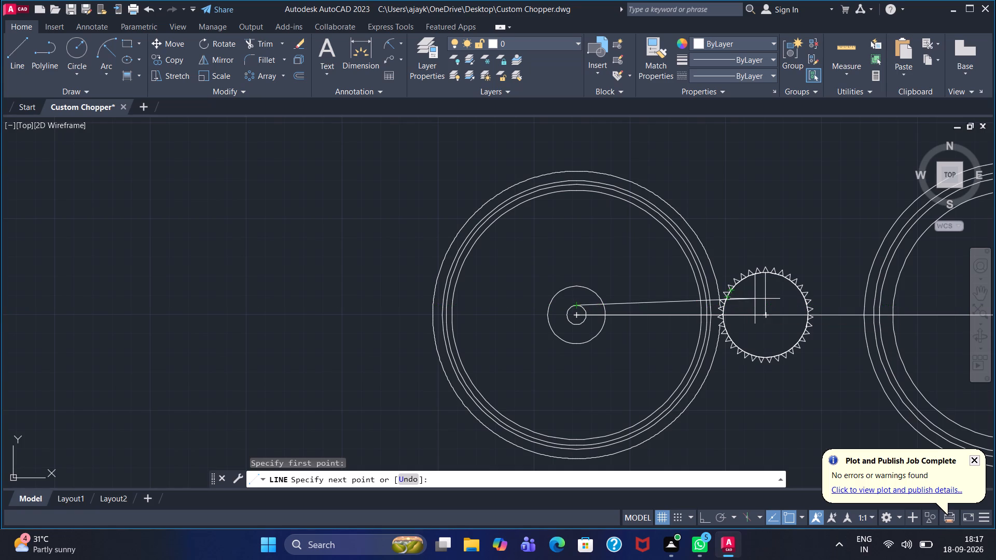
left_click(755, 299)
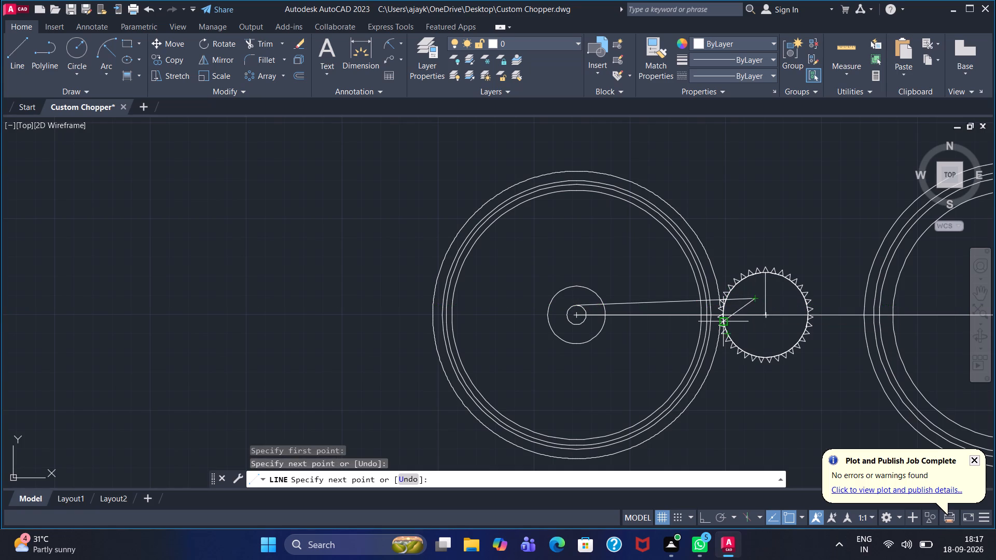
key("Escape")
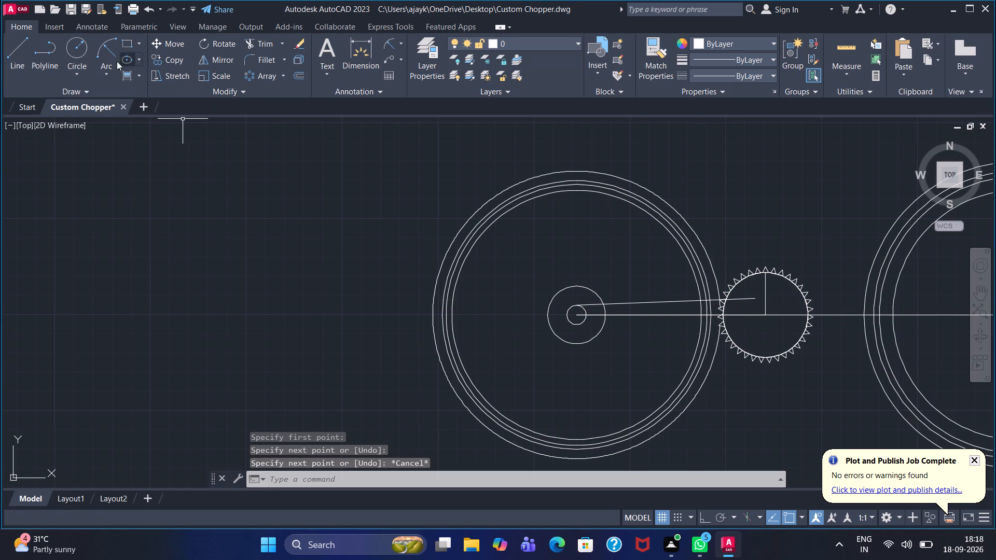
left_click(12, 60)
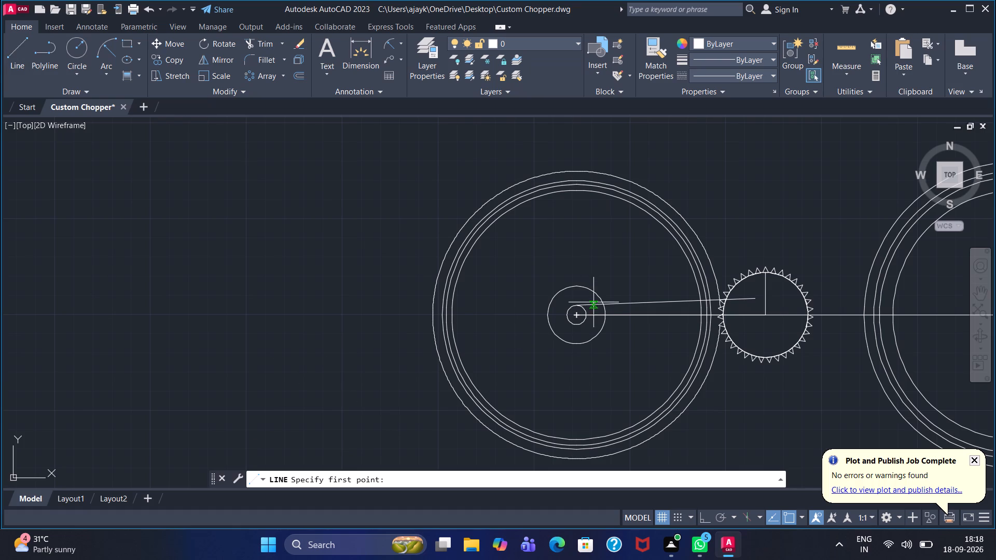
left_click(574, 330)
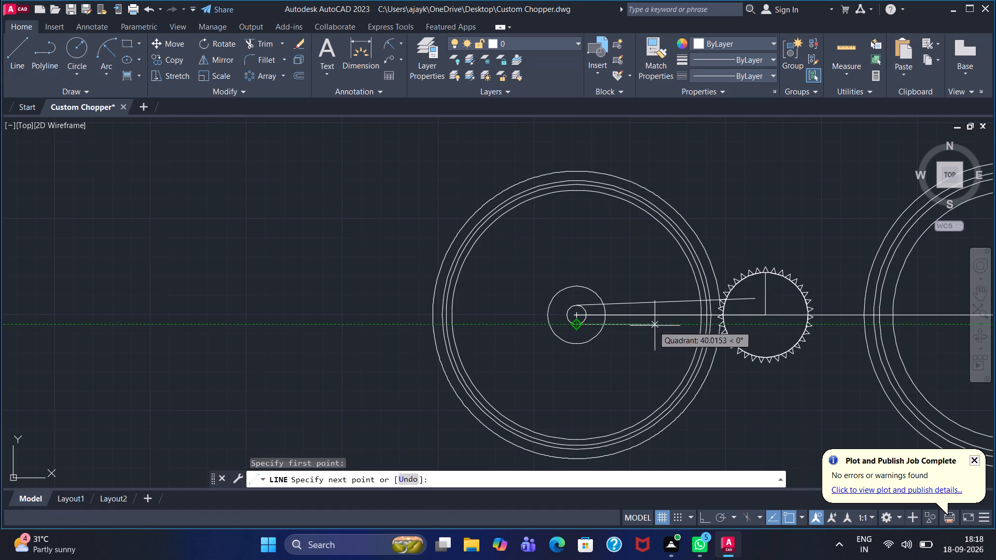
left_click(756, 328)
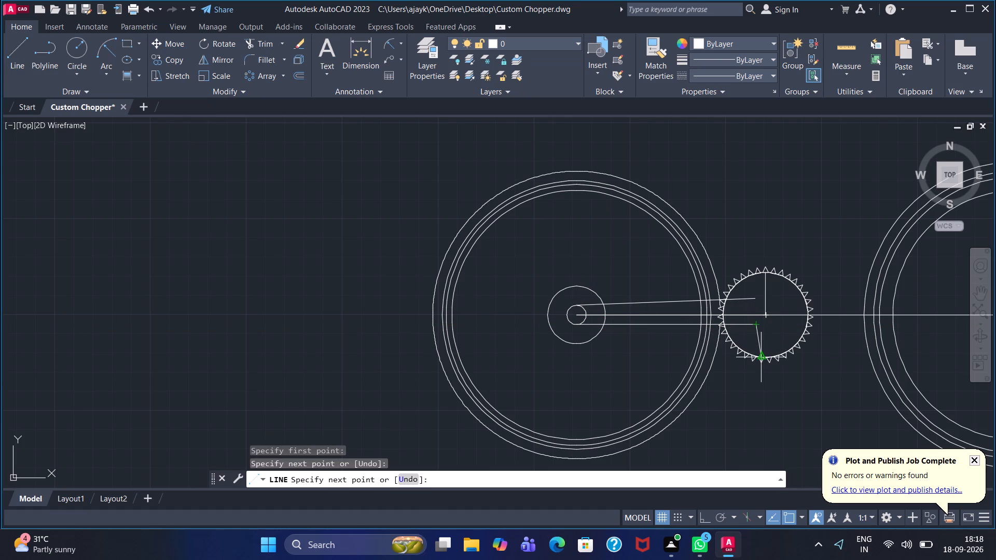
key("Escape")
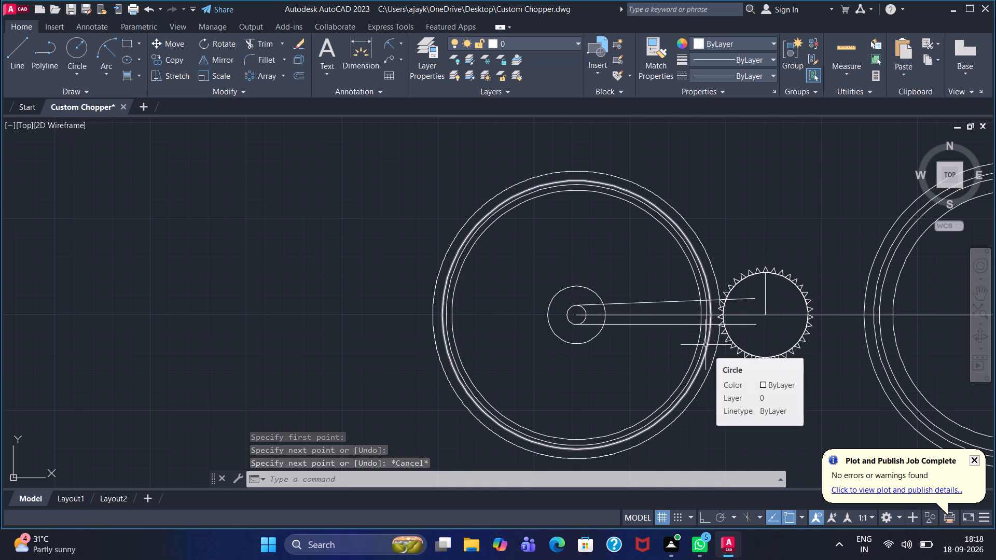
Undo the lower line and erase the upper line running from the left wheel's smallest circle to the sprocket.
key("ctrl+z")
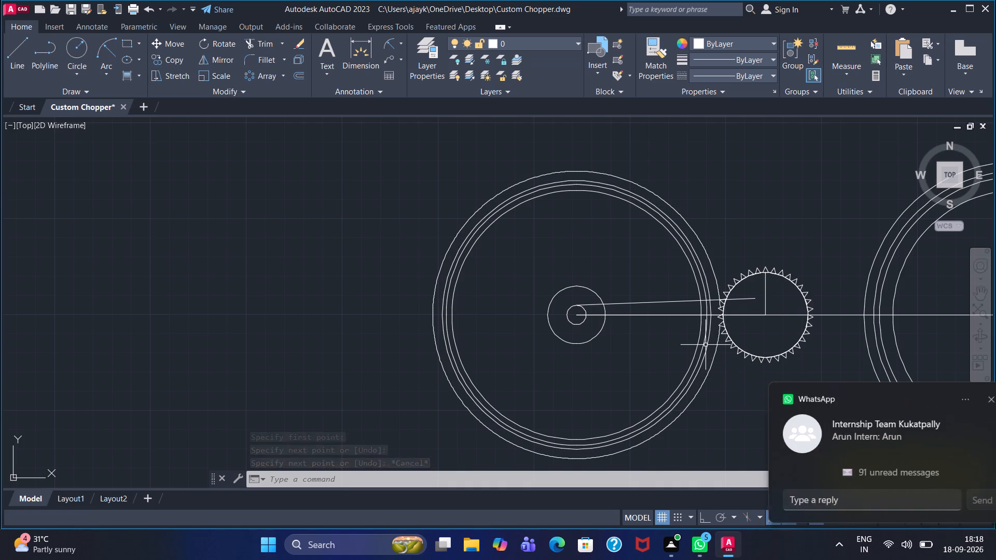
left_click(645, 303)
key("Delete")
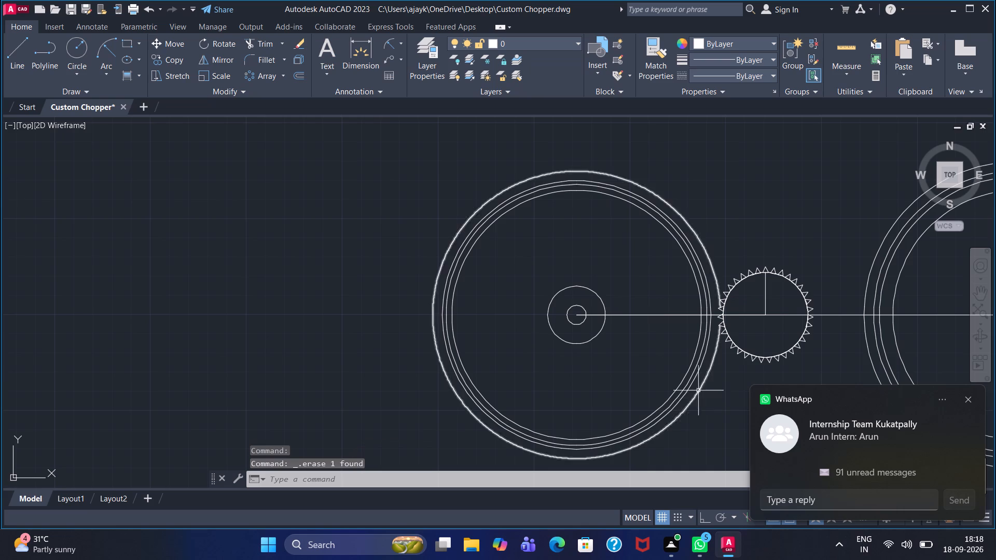
Draw two slightly diverging lines from the left wheel's smallest circle, just above and below the wheelbase line, to points inside the sprocket.
left_click(17, 38)
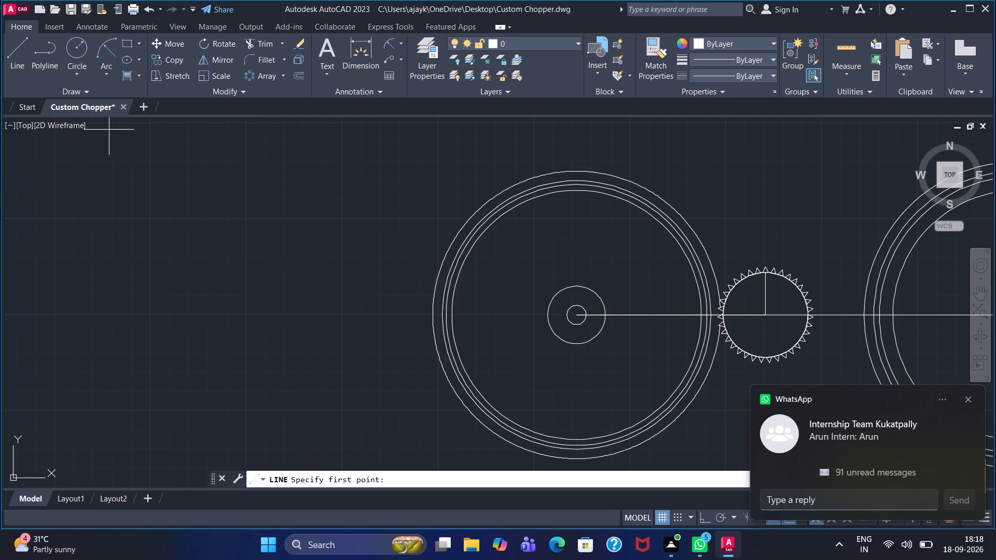
scroll(585, 272, "up", 1)
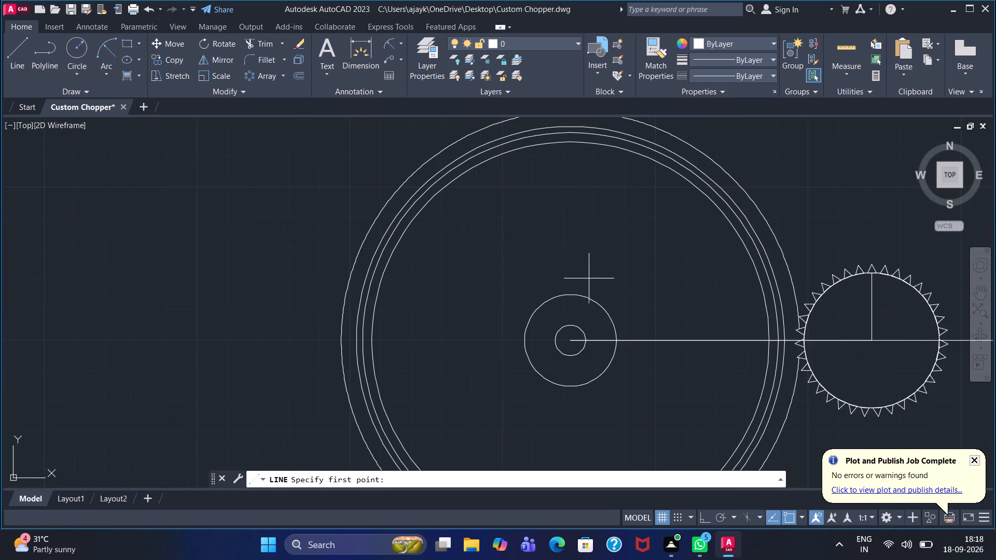
scroll(589, 279, "up", 1)
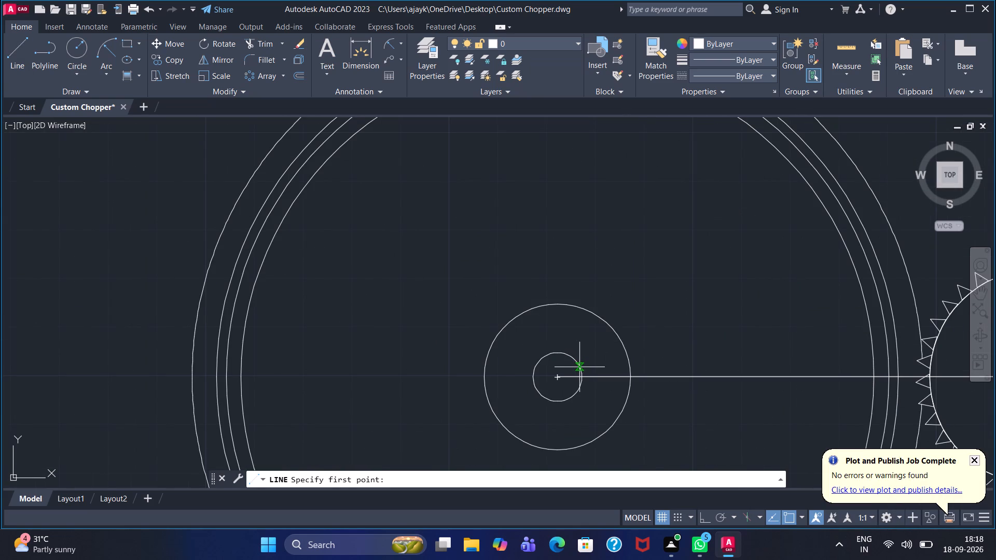
left_click(580, 368)
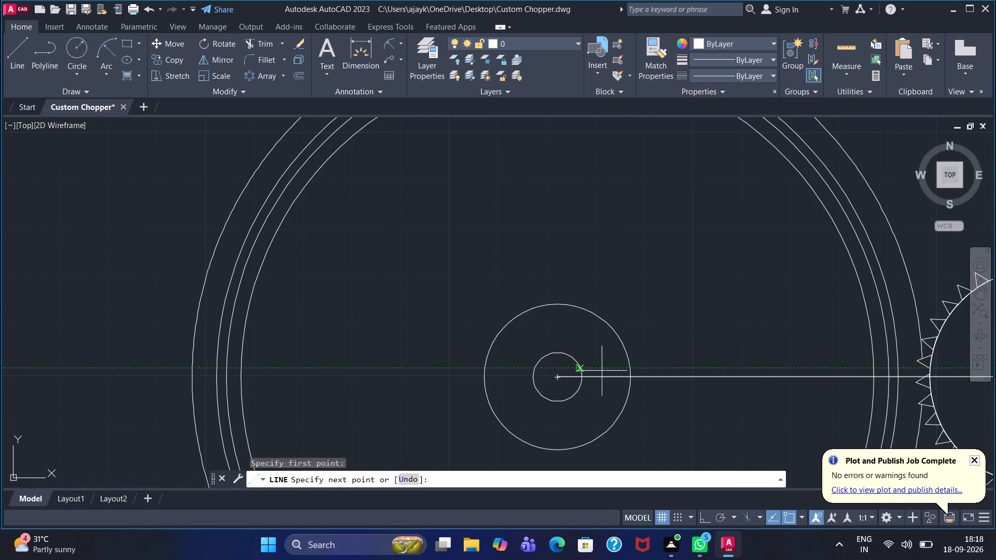
scroll(915, 356, "up", 1)
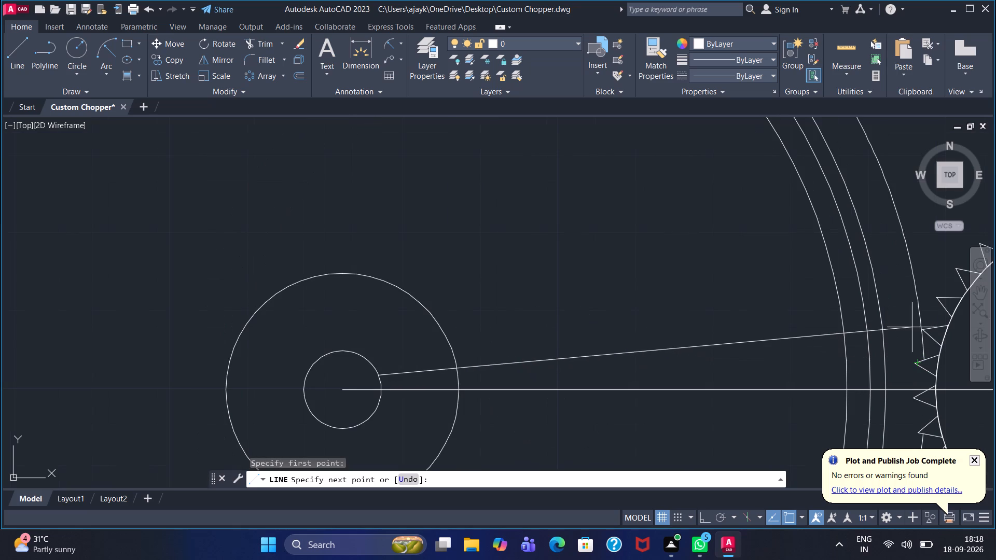
middle_click_drag(930, 259, 667, 249)
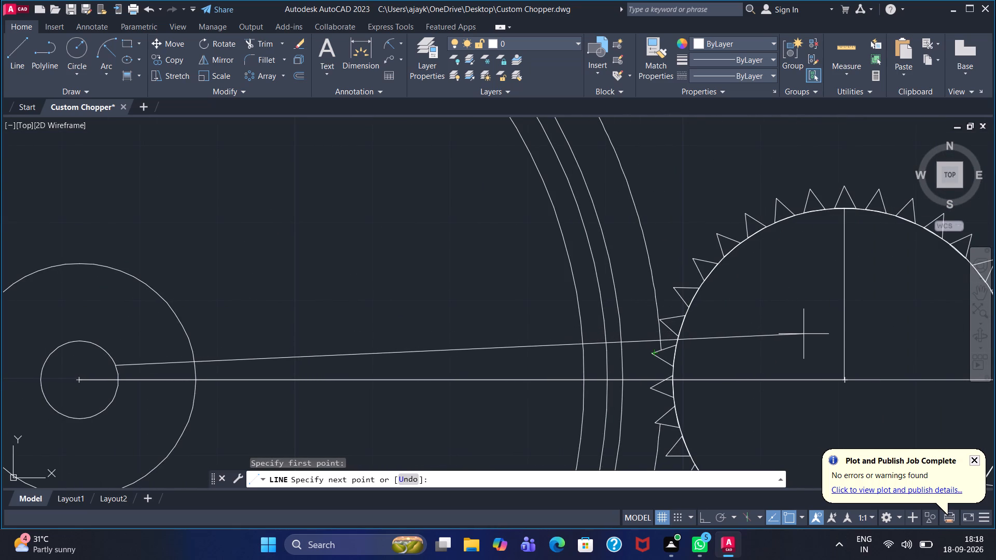
left_click(763, 350)
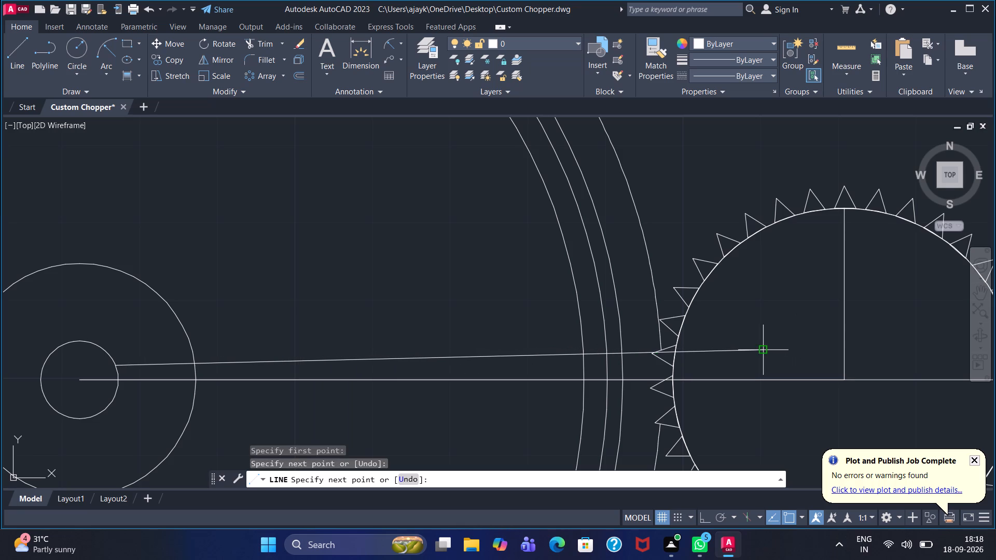
right_click(585, 291)
left_click(610, 297)
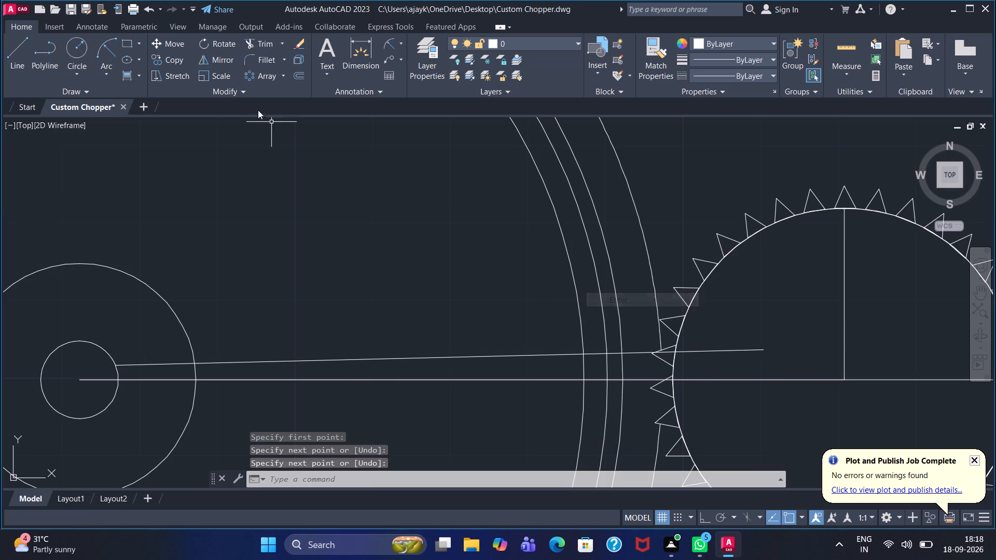
left_click(11, 53)
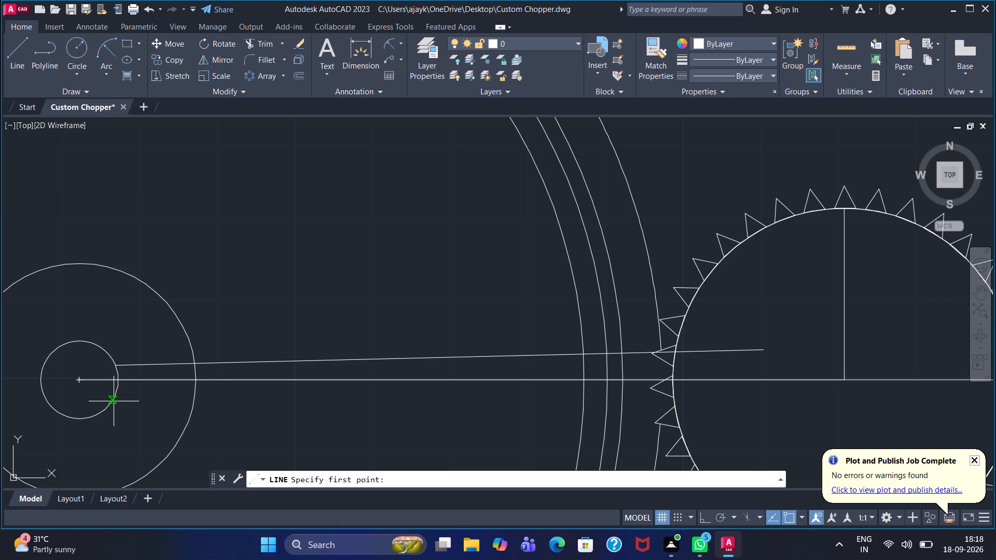
left_click(114, 399)
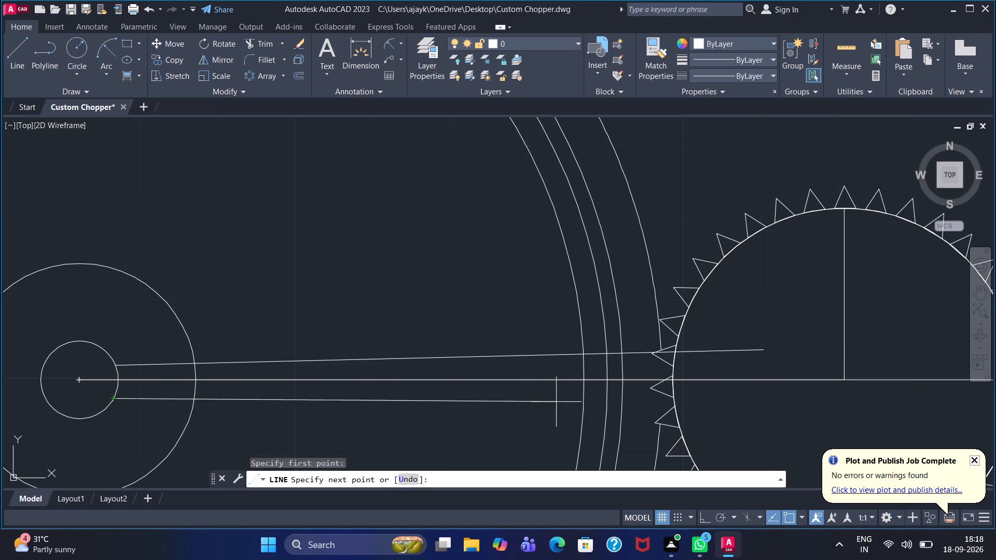
left_click(766, 420)
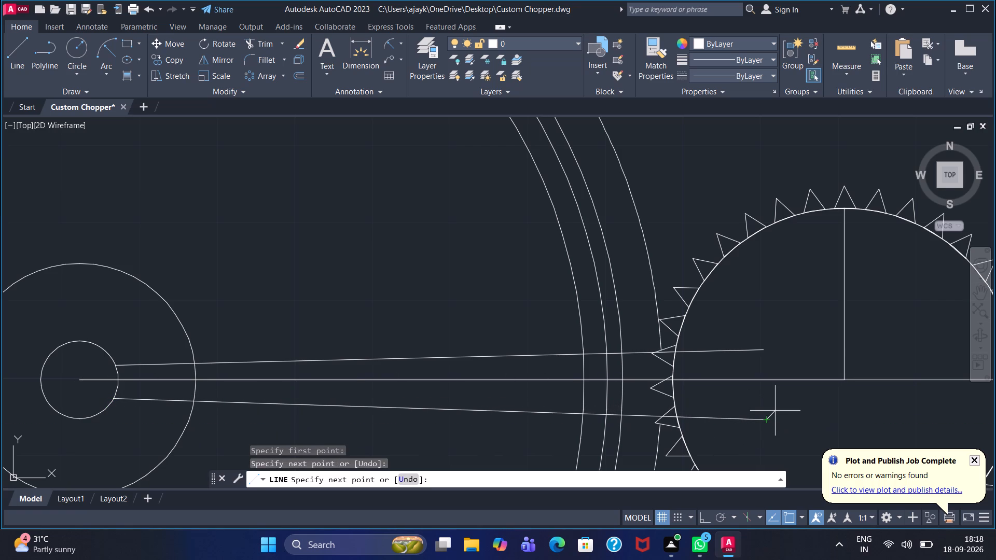
key("Escape")
Erase the vertical line running from the sprocket's centre to its rim.
scroll(776, 409, "up", 1)
scroll(776, 409, "down", 3)
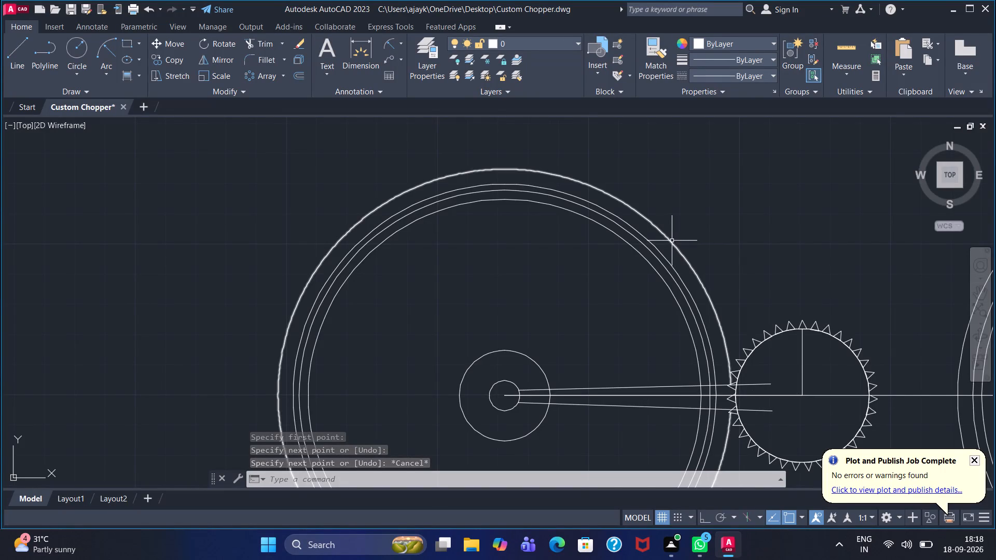
scroll(687, 395, "down", 1)
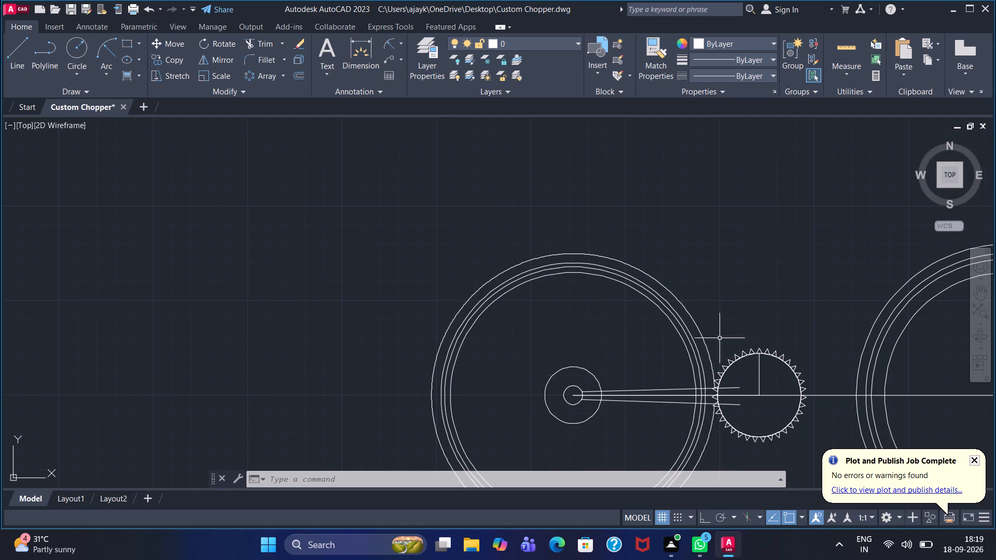
scroll(765, 375, "up", 1)
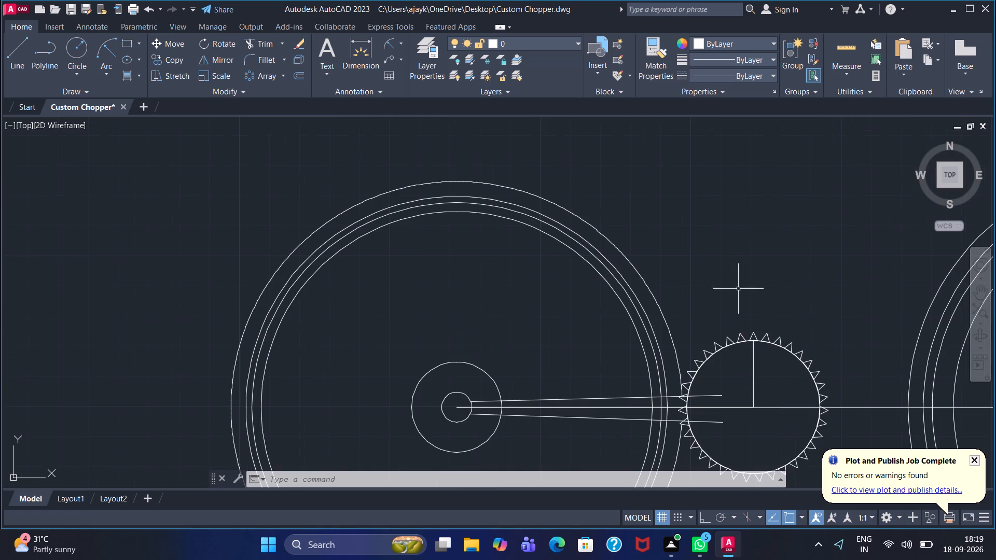
middle_click_drag(738, 281, 673, 153)
left_click(690, 236)
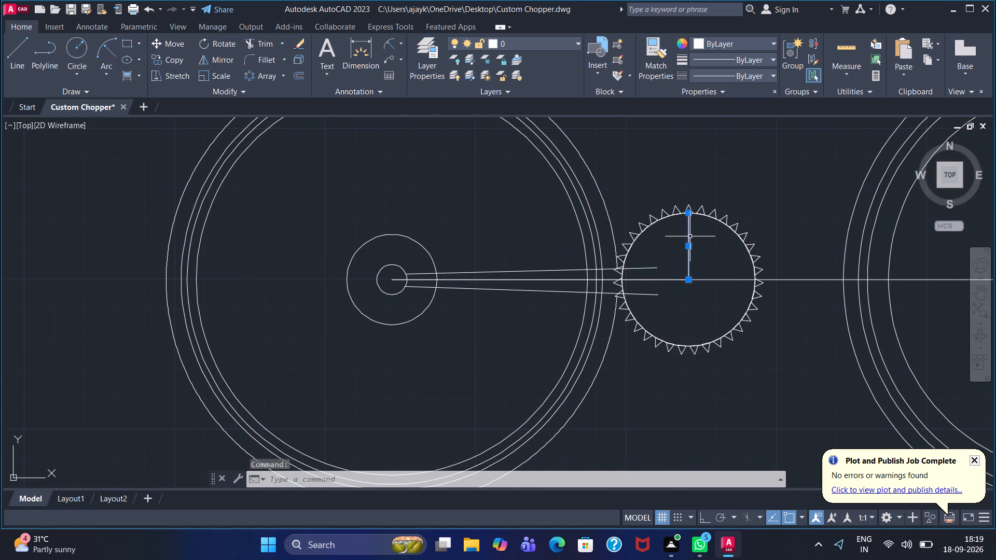
key("Delete")
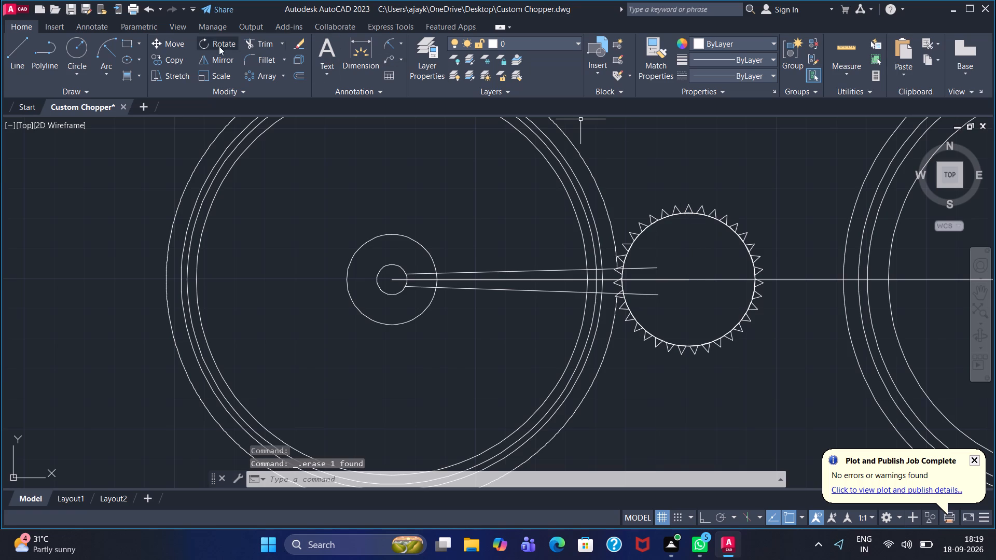
Draw a circle of radius 5 at the centre of the sprocket.
left_click(82, 45)
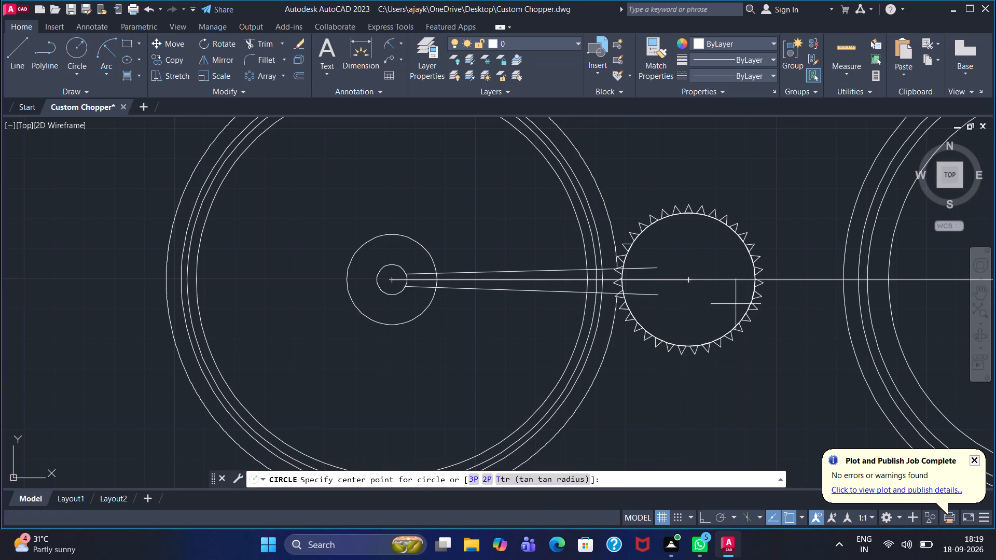
left_click(688, 282)
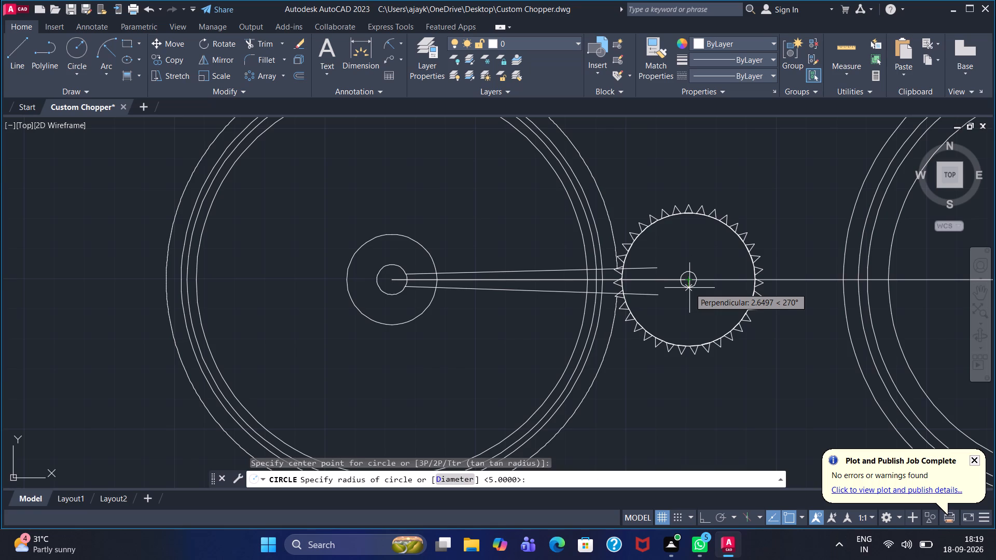
key("5")
key("Return")
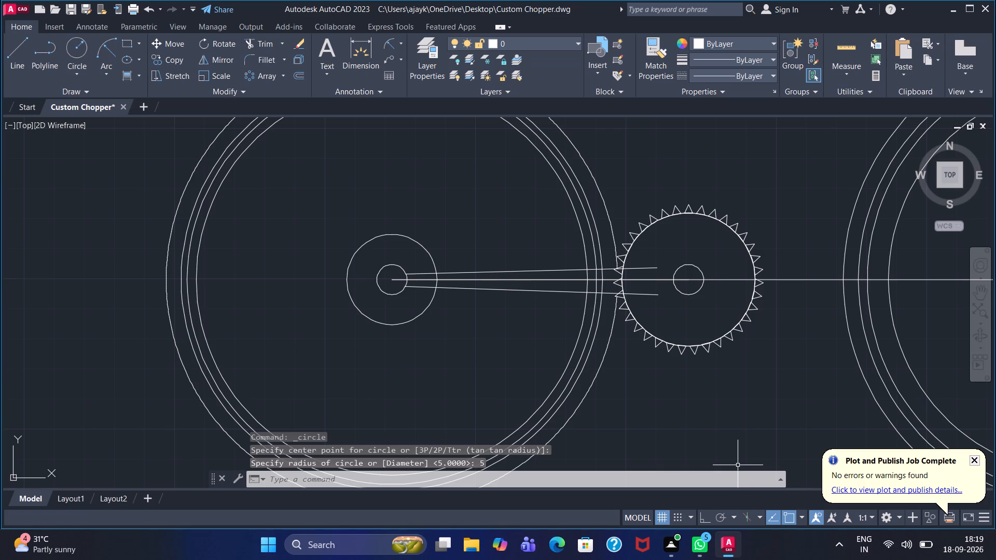
Draw a circle of radius about 14.3 at the sprocket's centre, crossing the free ends of the two hub lines.
left_click(77, 47)
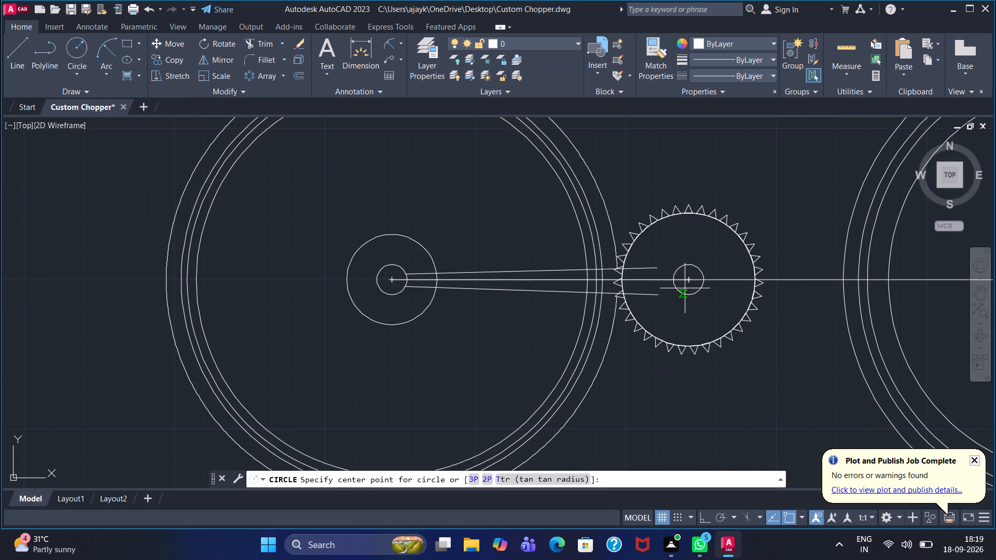
left_click(689, 283)
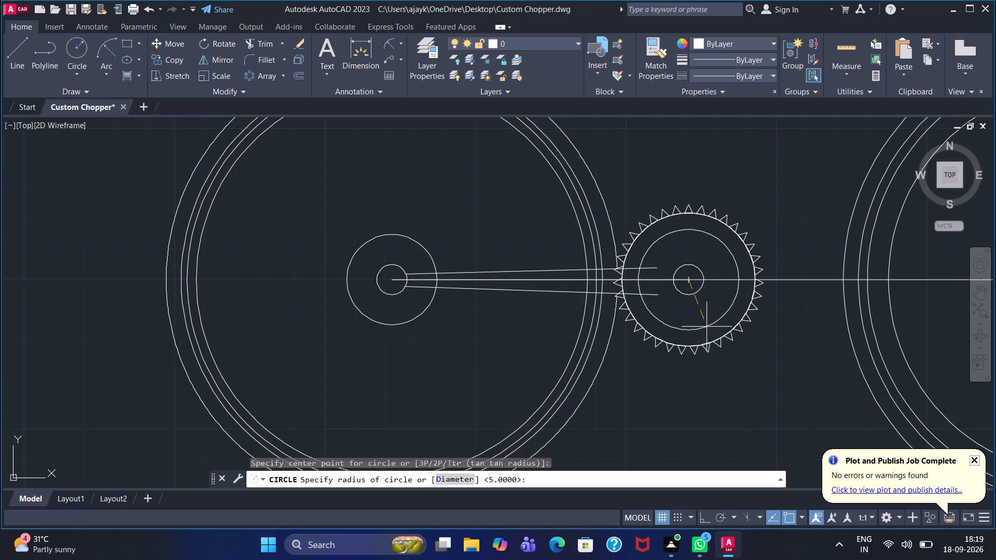
left_click(704, 320)
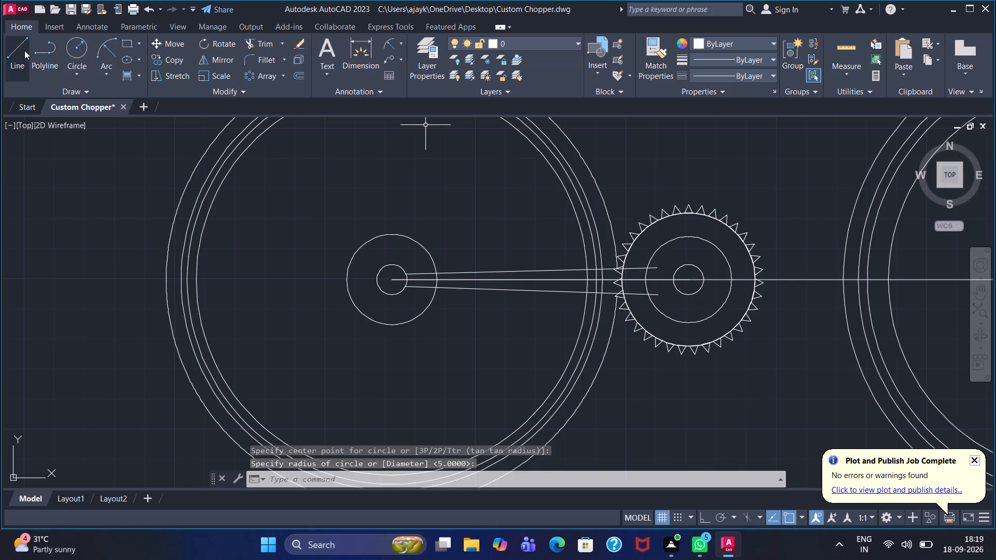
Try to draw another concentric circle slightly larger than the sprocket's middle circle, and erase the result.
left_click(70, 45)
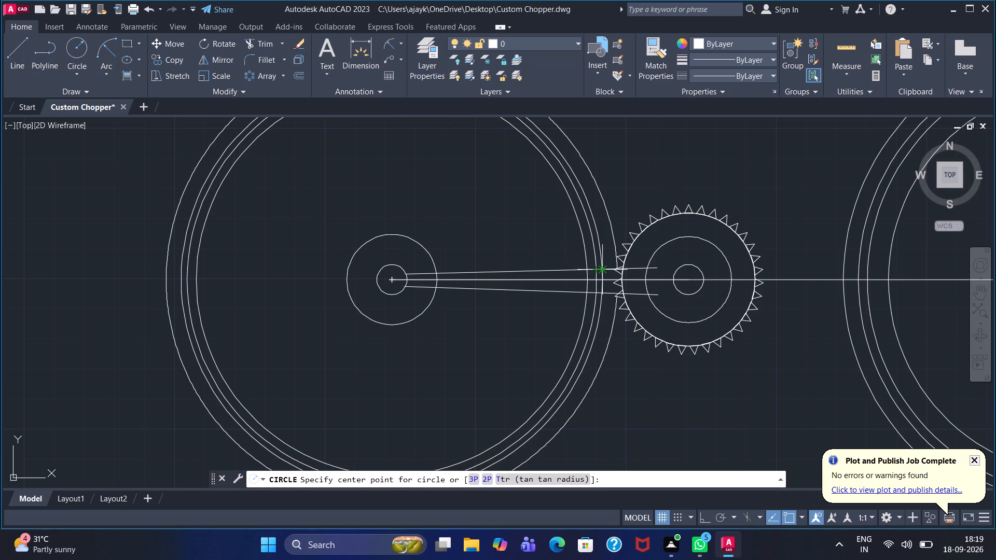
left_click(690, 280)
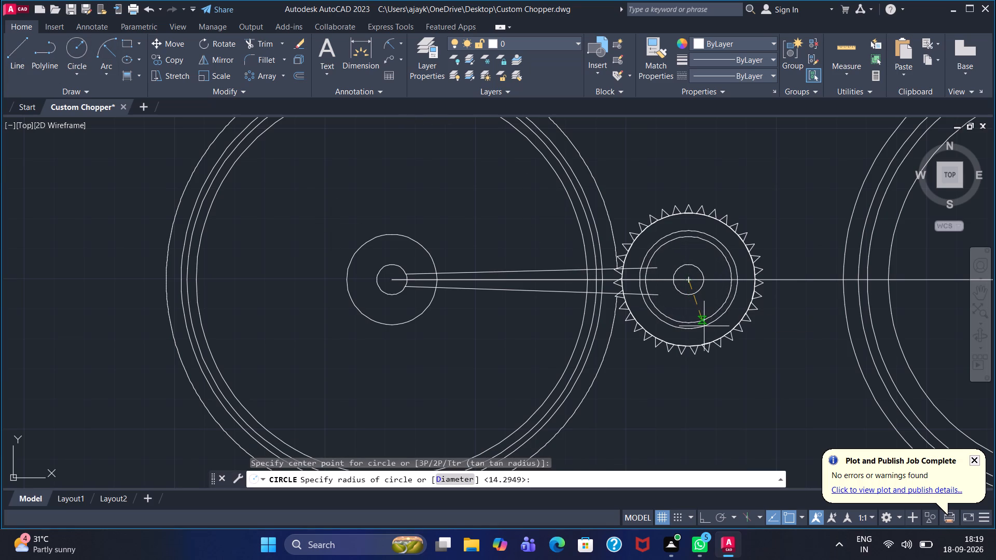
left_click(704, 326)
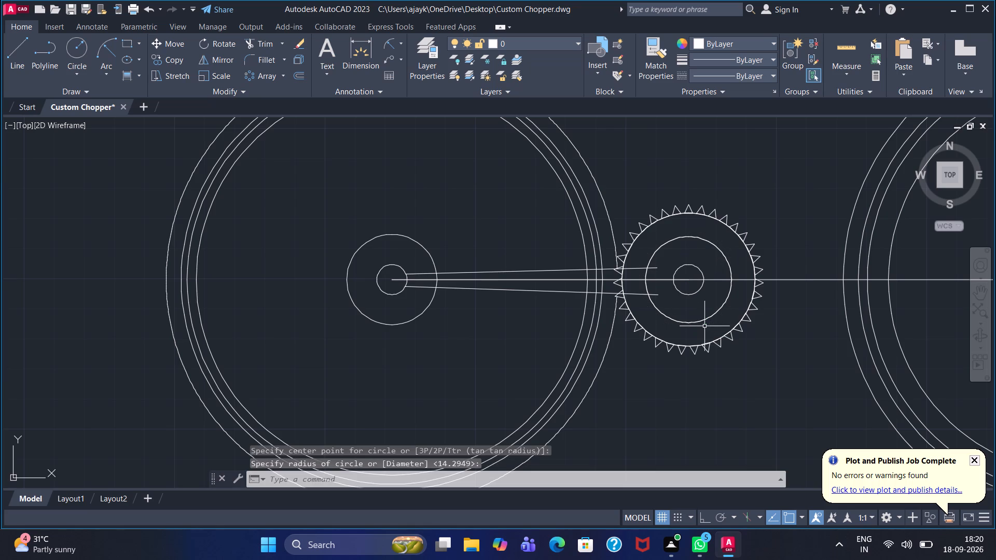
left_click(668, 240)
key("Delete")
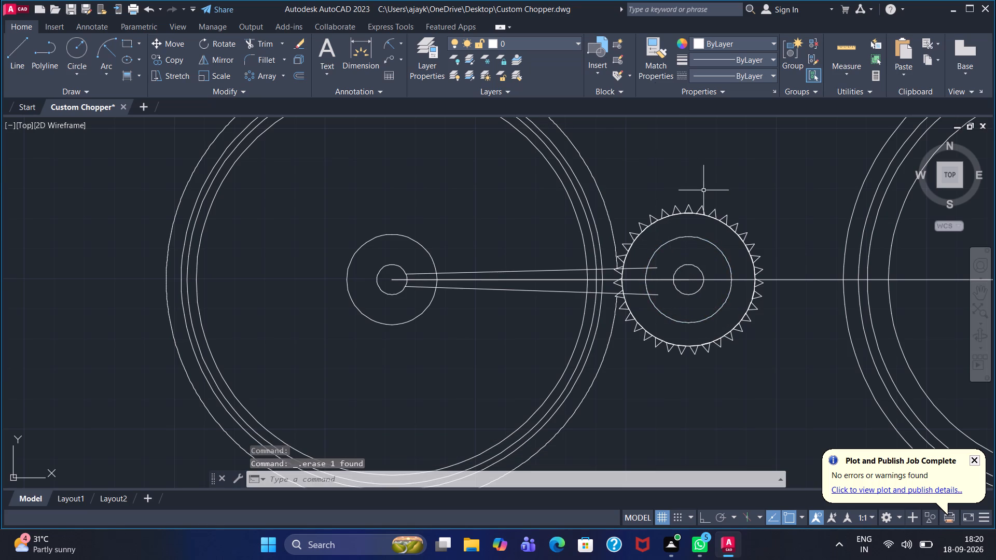
Check the radius of the sprocket's middle circle without placing a dimension.
left_click(393, 46)
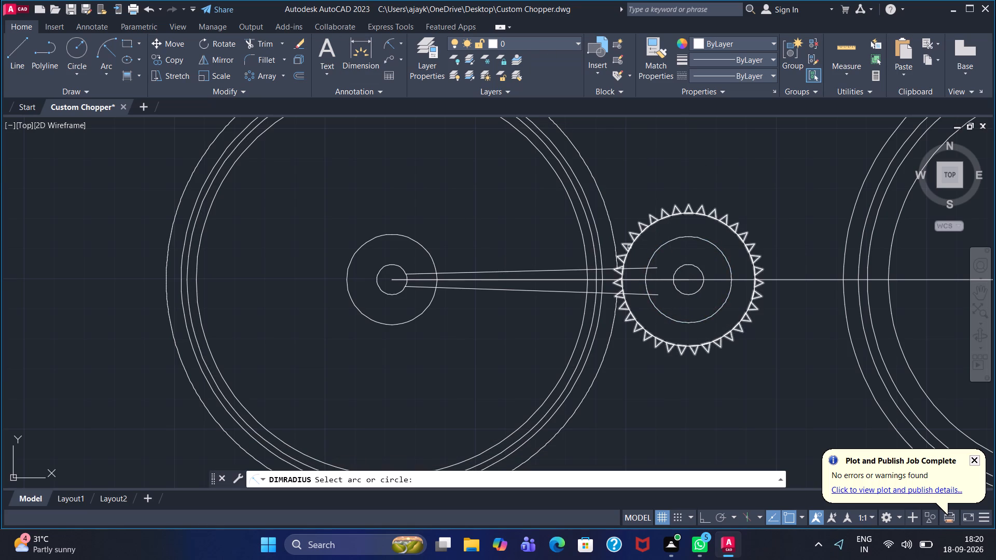
left_click(701, 239)
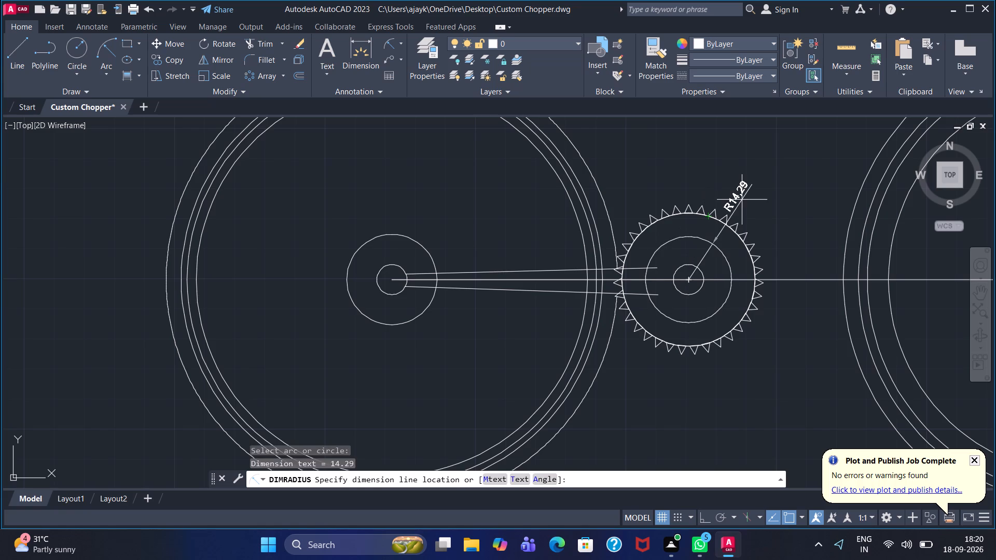
key("Escape")
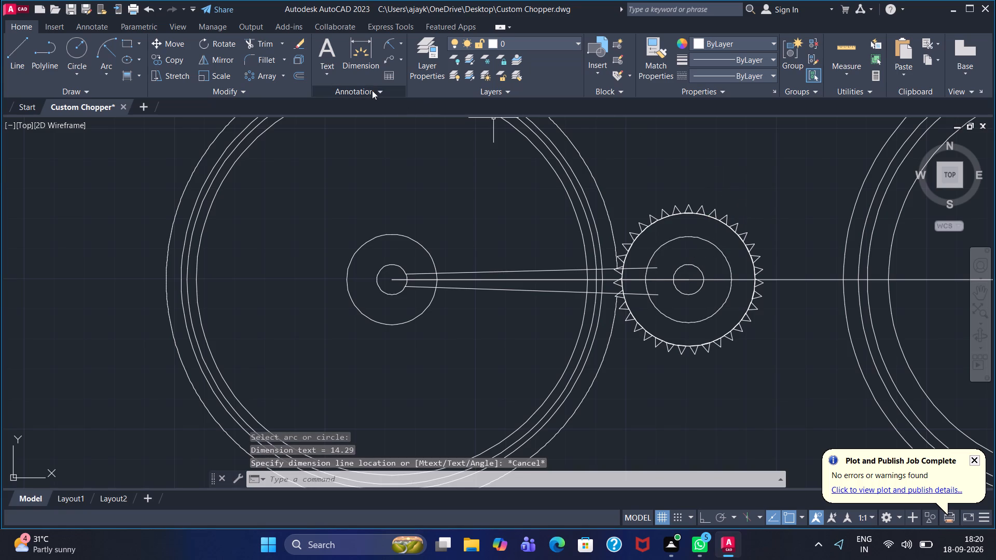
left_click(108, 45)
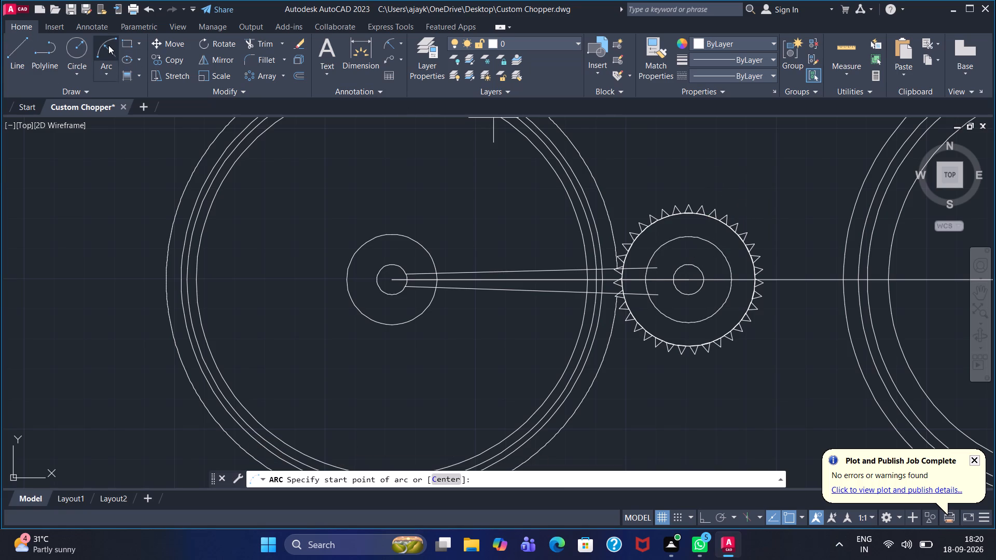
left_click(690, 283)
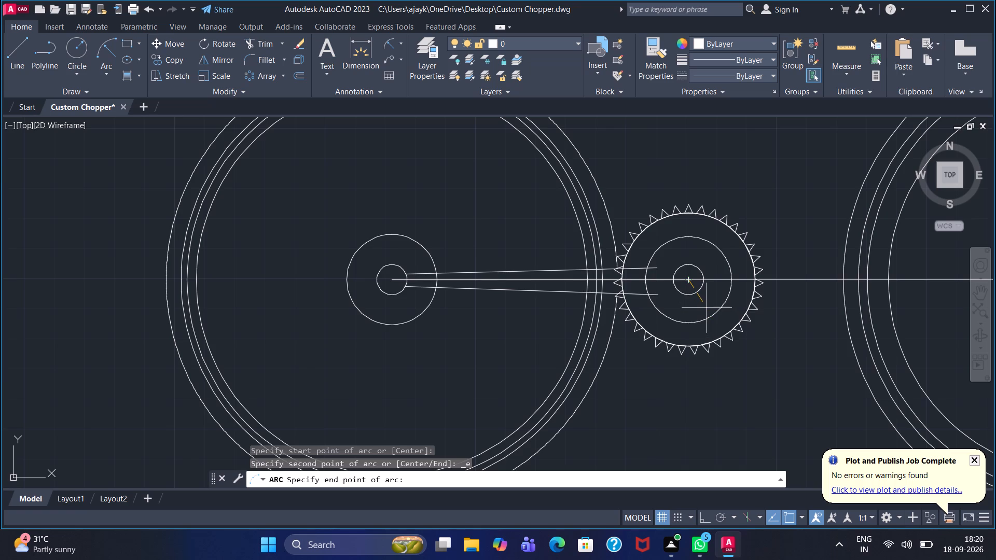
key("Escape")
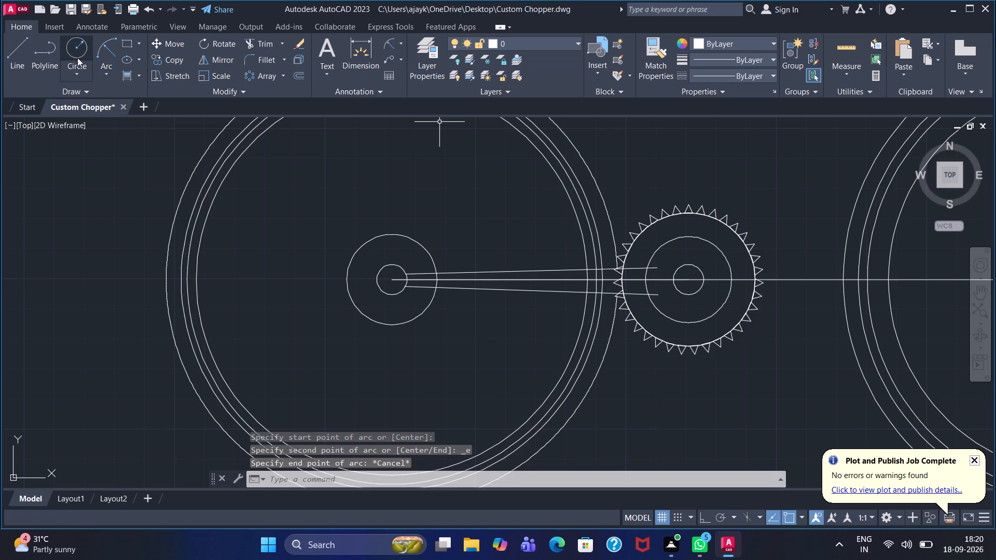
Draw a circle of radius 15.5 at the centre of the sprocket.
left_click(77, 58)
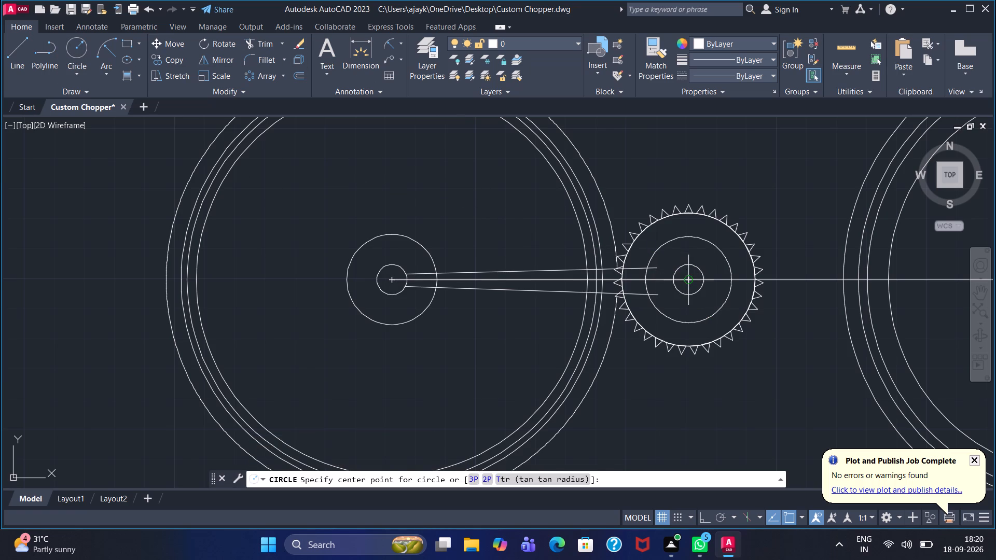
left_click(687, 281)
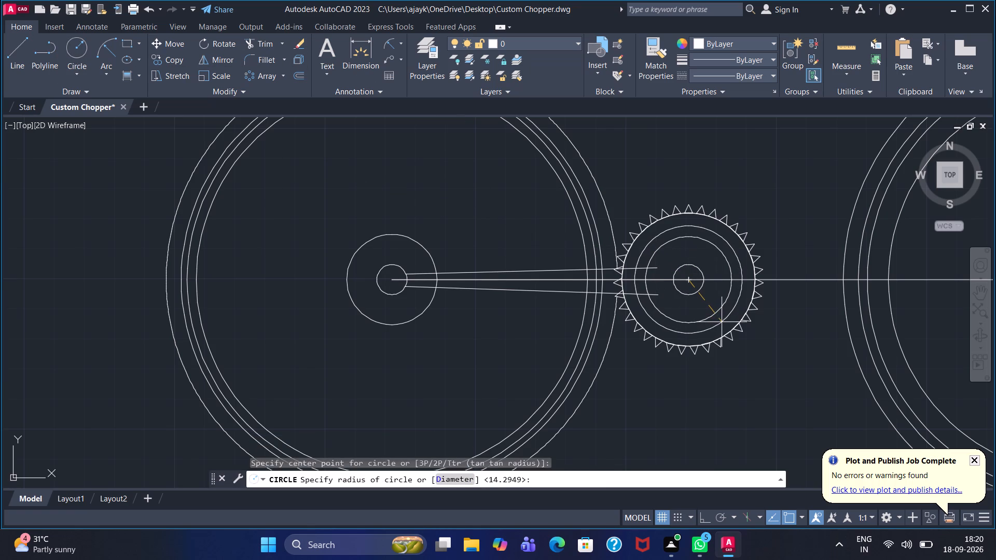
key("1")
type("5.5")
key("Return")
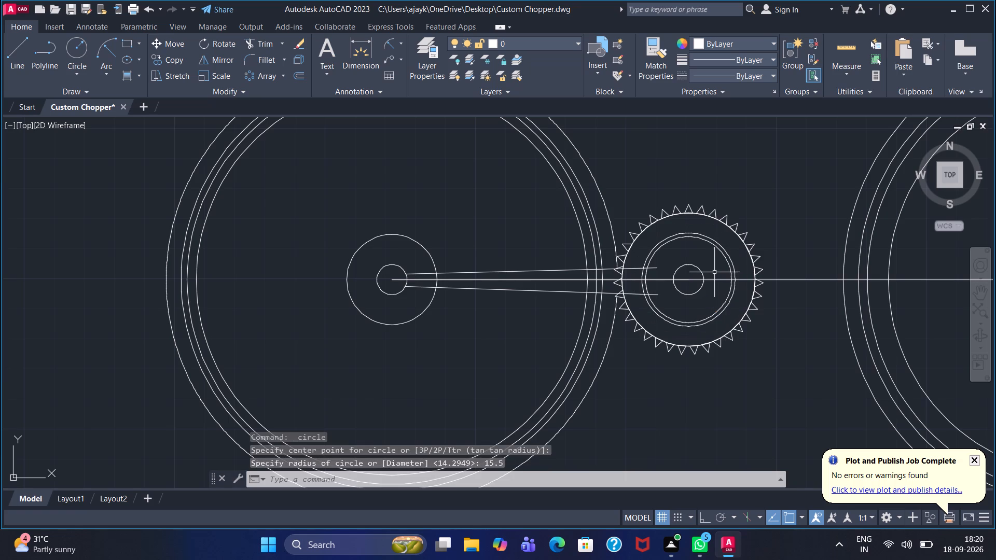
Draw three connected line segments between the radius 14.3 and 15.5 circles at their top, forming one slanted tooth.
scroll(694, 259, "up", 2)
scroll(694, 259, "down", 1)
scroll(675, 236, "up", 2)
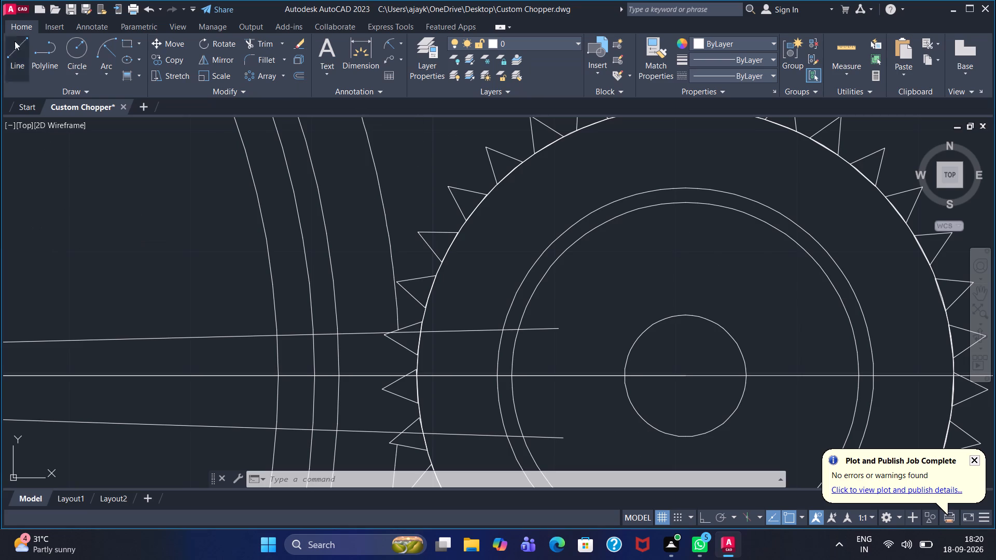
left_click(18, 57)
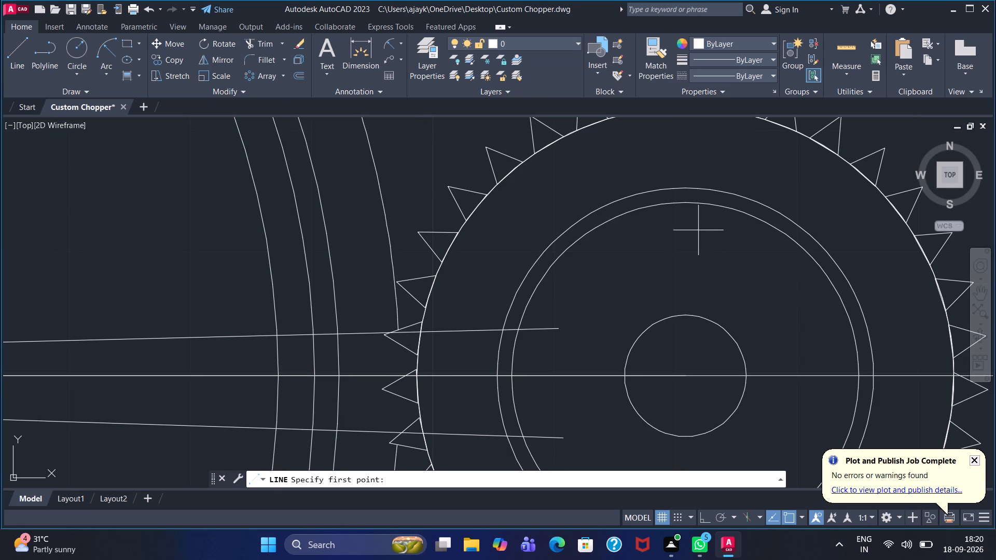
left_click(683, 203)
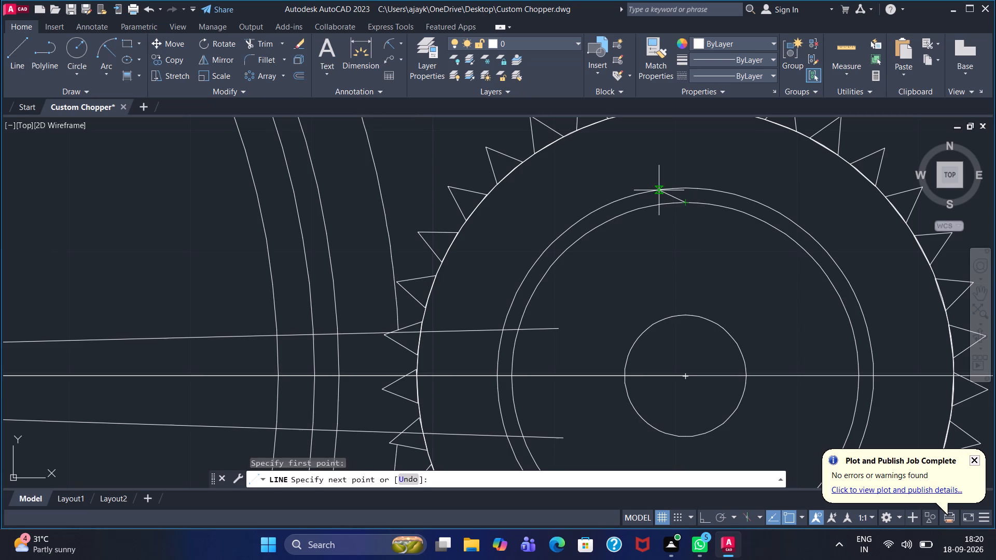
left_click(659, 190)
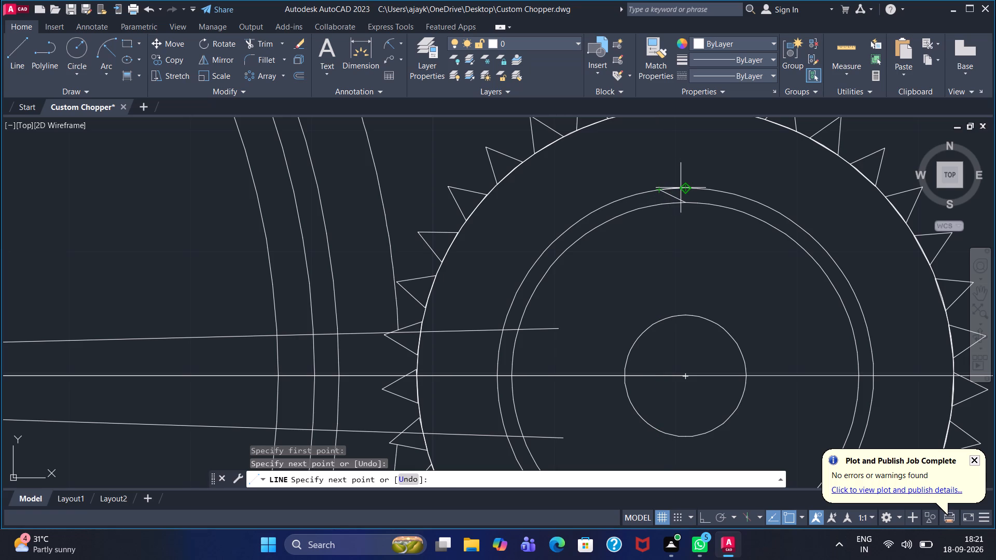
left_click(681, 188)
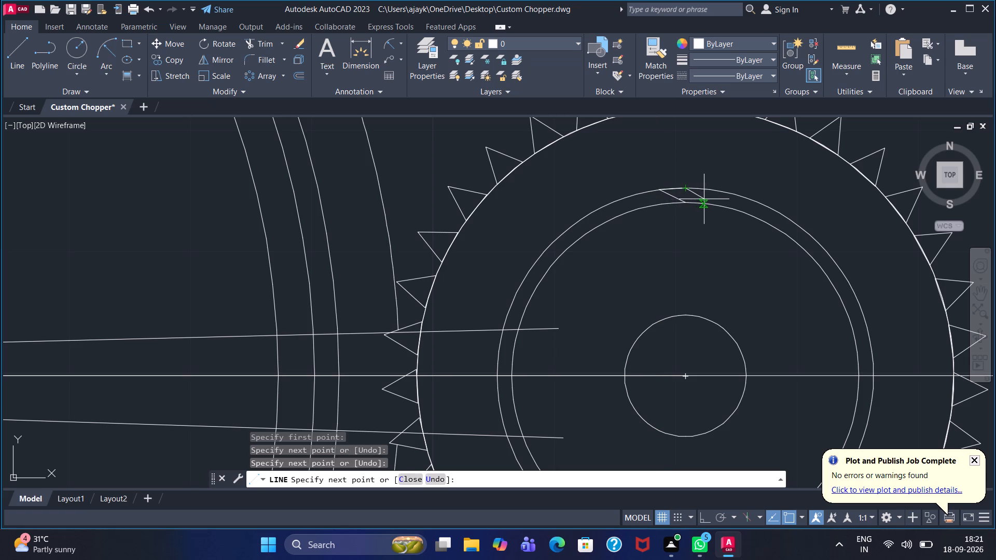
left_click(711, 203)
key("Escape")
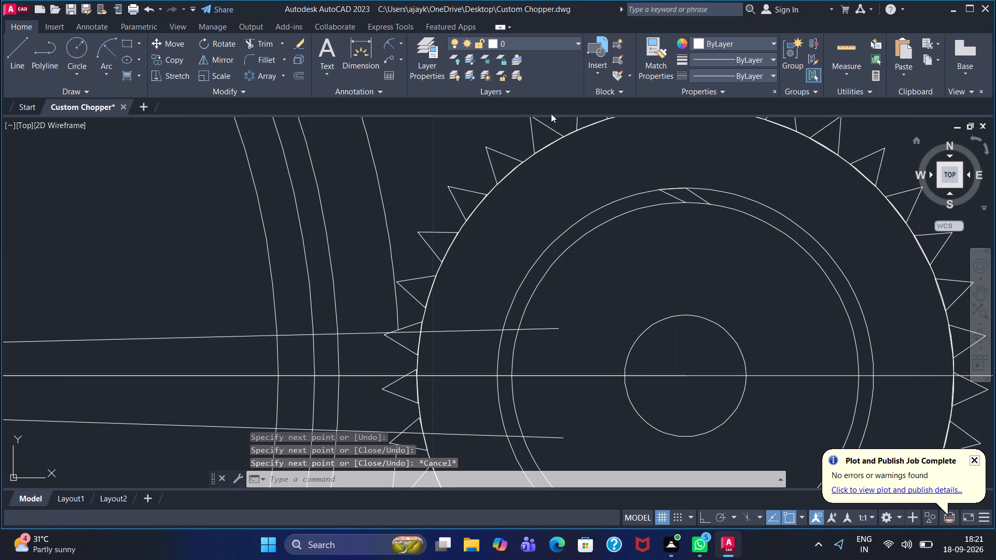
Create a polar array of the two slanted tooth lines with 35 items around the sprocket's centre.
left_click(266, 75)
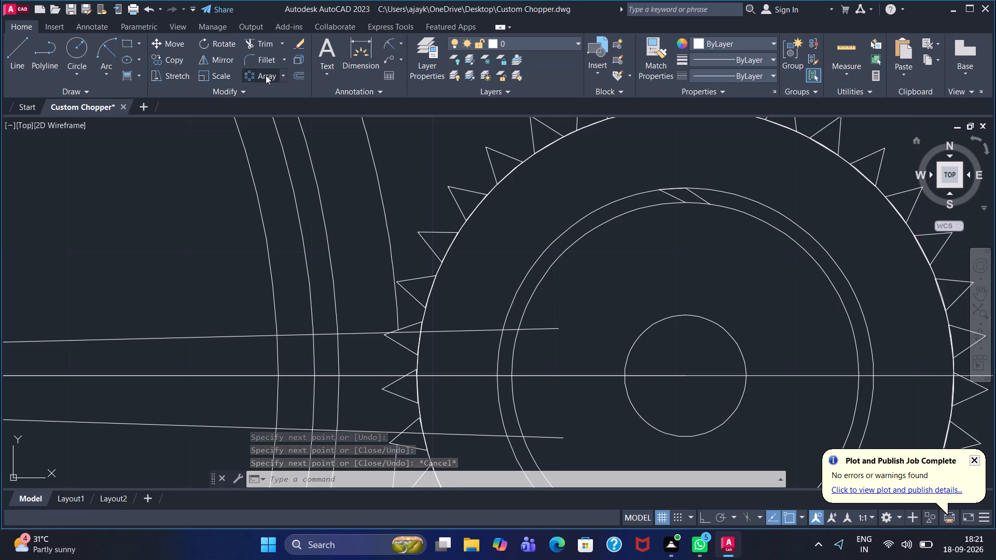
left_click(674, 199)
left_click(692, 191)
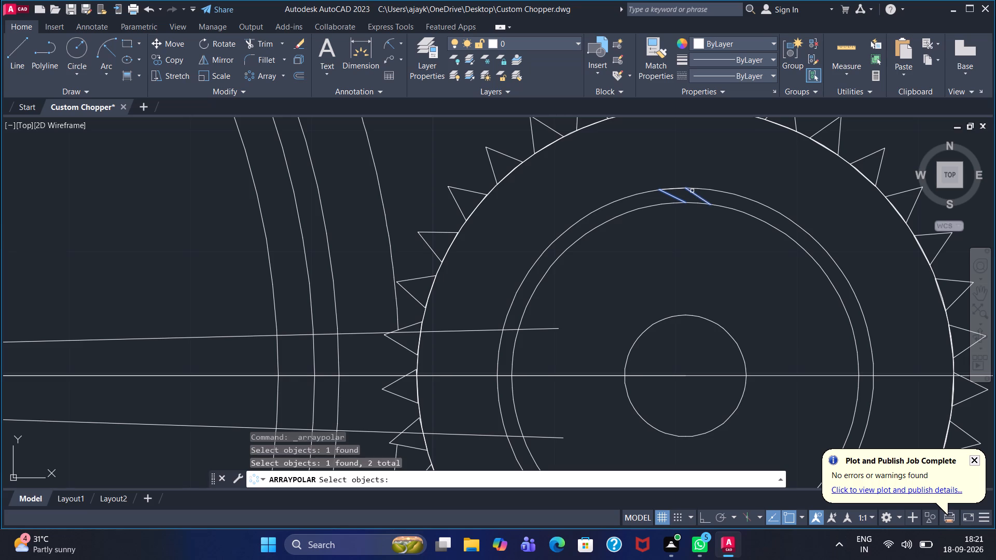
key("Return")
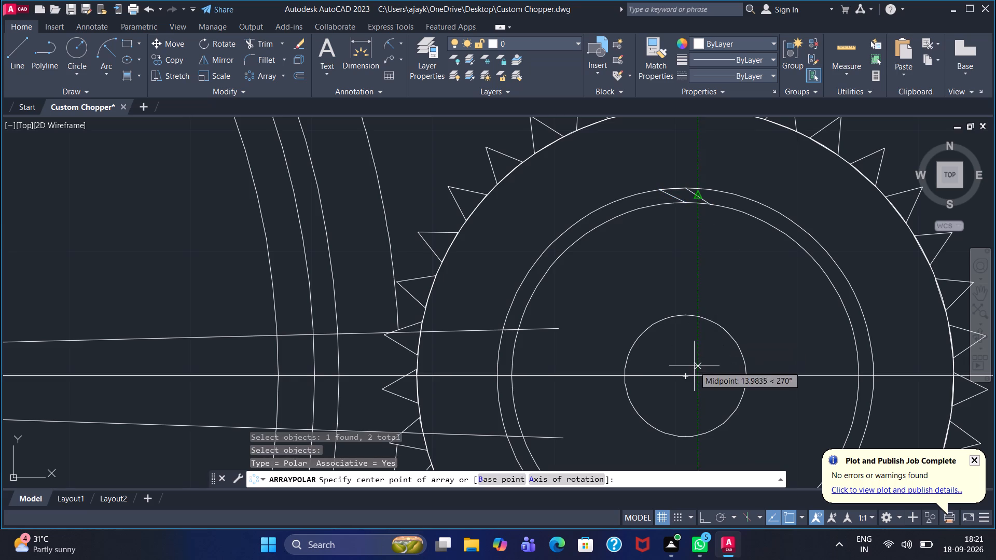
left_click(688, 375)
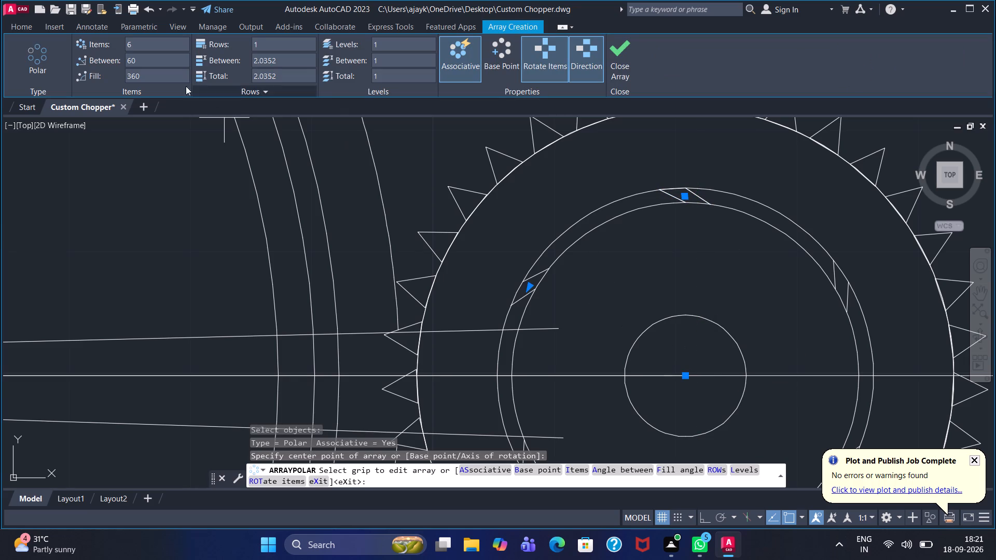
left_click_drag(178, 46, 109, 66)
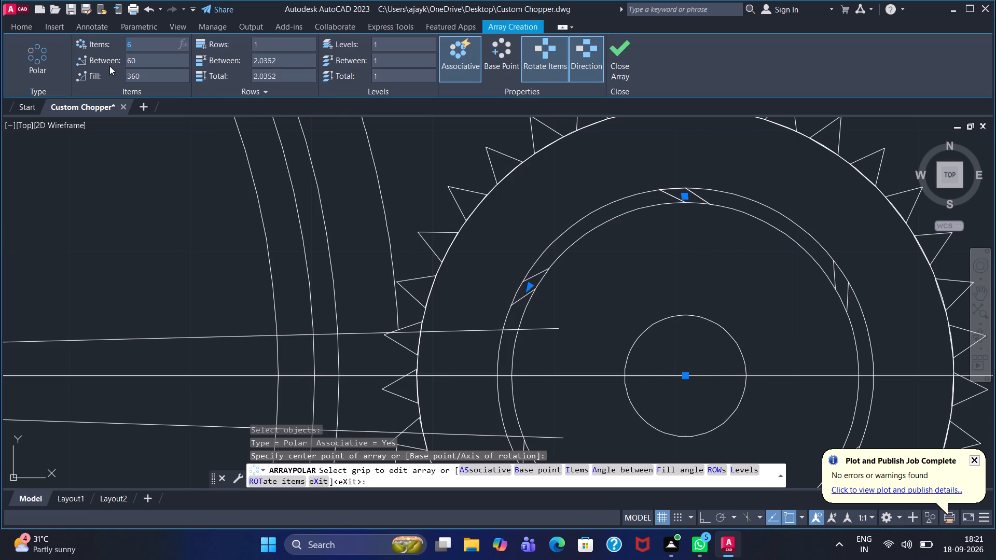
type("35")
key("Return")
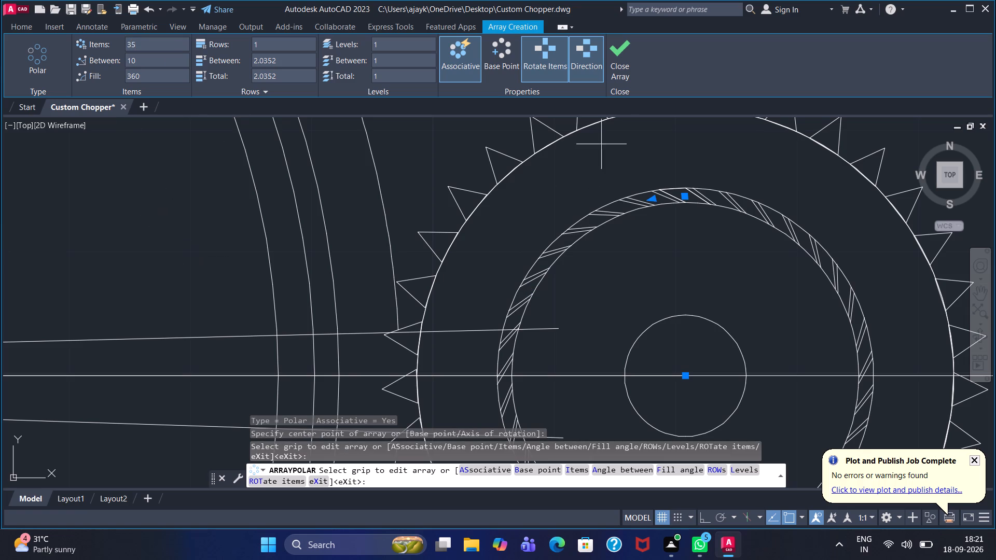
left_click(622, 64)
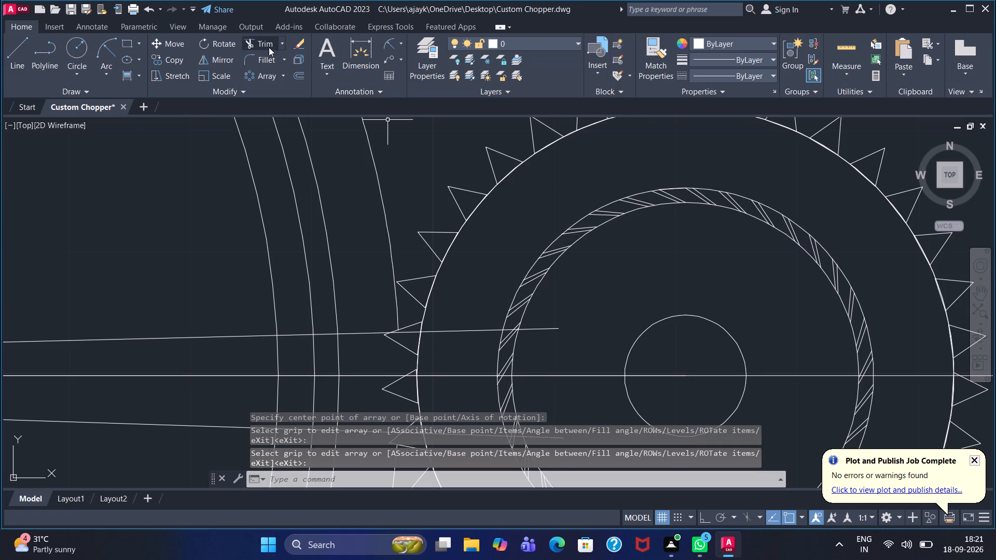
Trim the radius 15.5 circle between the slanted teeth along the upper-left part of the ring.
left_click(260, 48)
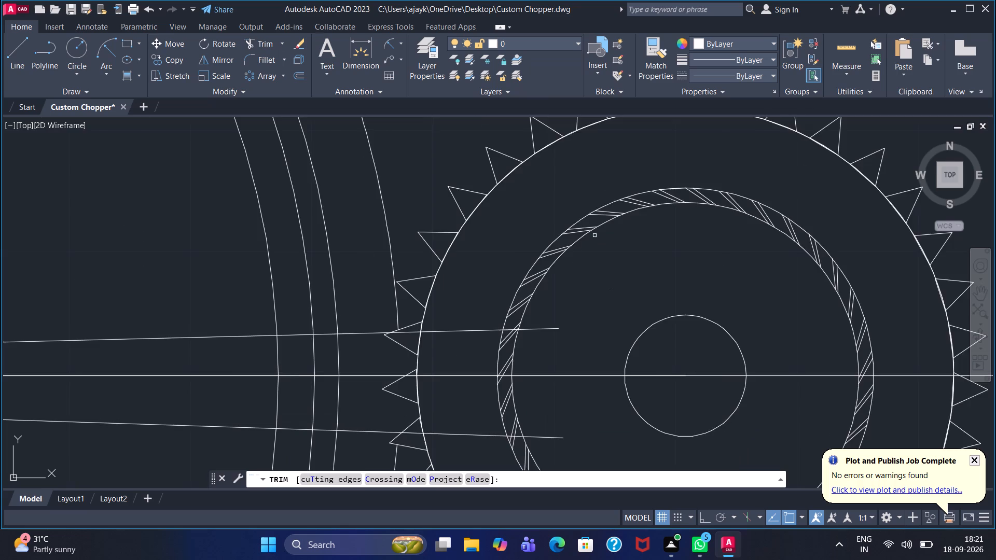
scroll(593, 232, "up", 3)
left_click(547, 175)
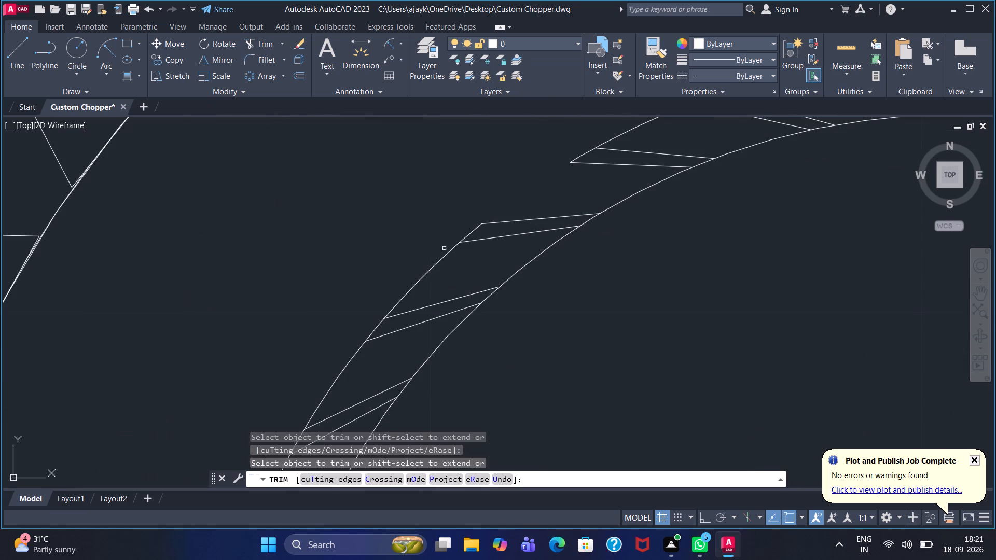
left_click(440, 259)
left_click(354, 363)
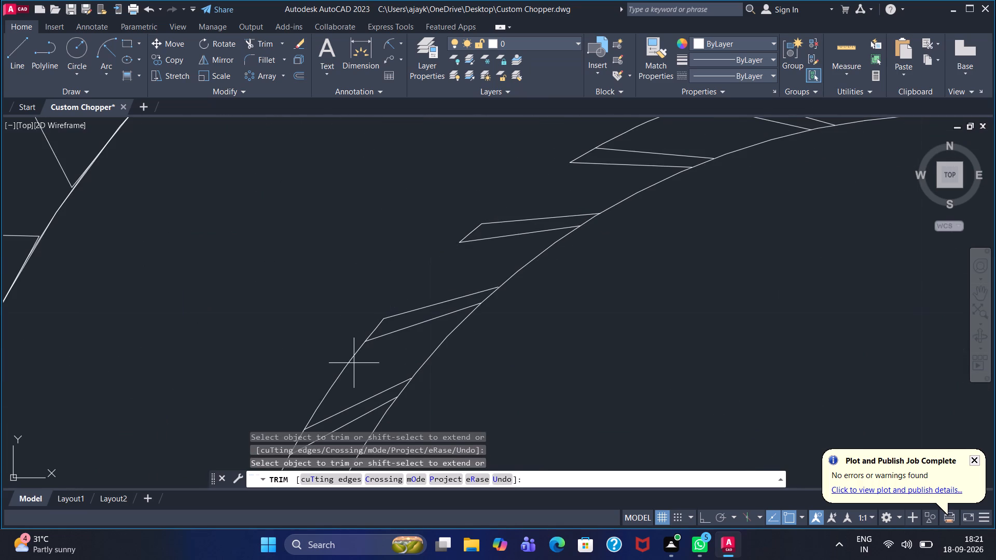
left_click(348, 359)
Trim the radius 15.5 circle's arcs between the slanted teeth down the ring's left side to the wheelbase line.
scroll(364, 369, "up", 2)
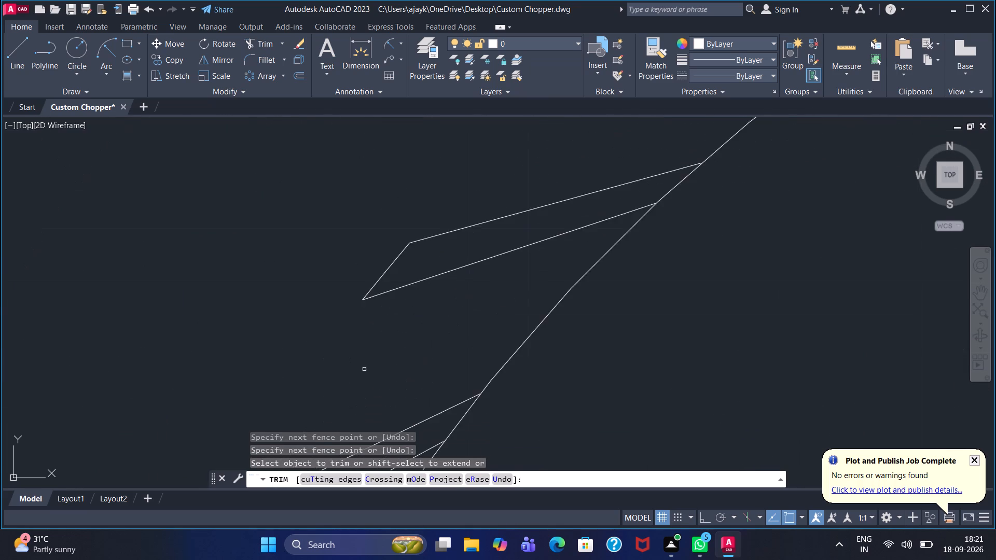
scroll(364, 369, "down", 3)
scroll(366, 363, "up", 1)
scroll(437, 285, "down", 1)
scroll(437, 285, "up", 1)
scroll(479, 288, "down", 2)
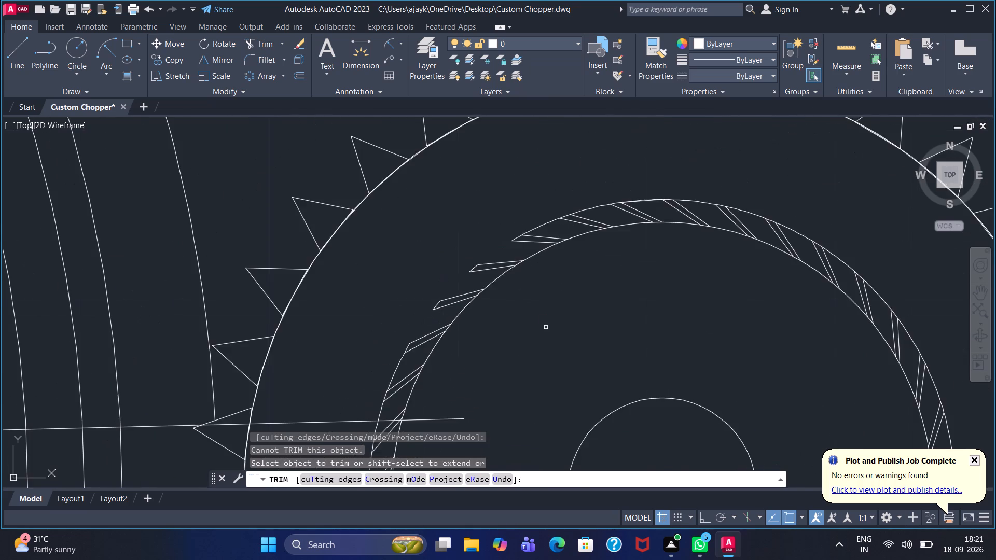
scroll(546, 327, "down", 2)
middle_click_drag(559, 327, 545, 258)
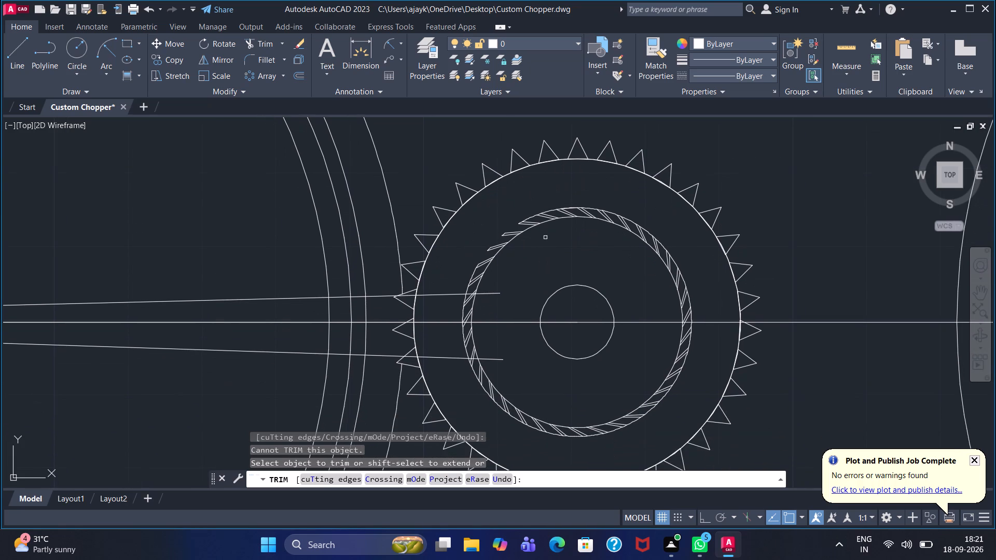
middle_click_drag(542, 276, 541, 233)
scroll(537, 246, "down", 2)
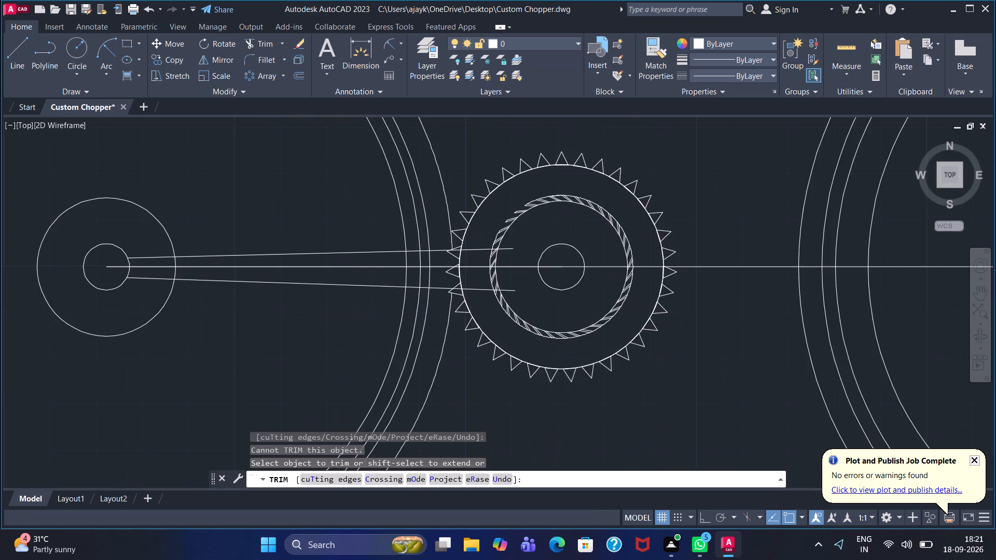
scroll(536, 247, "up", 4)
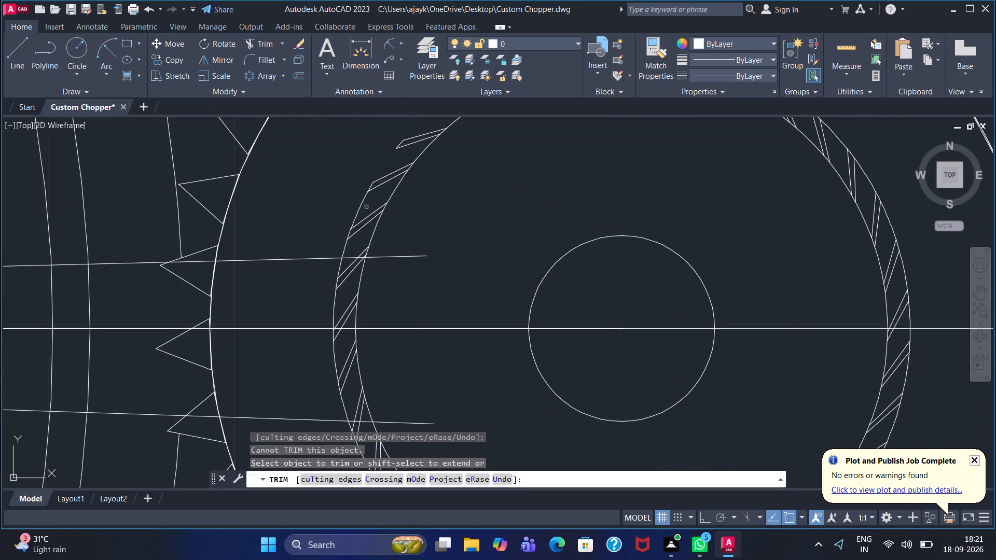
left_click(362, 208)
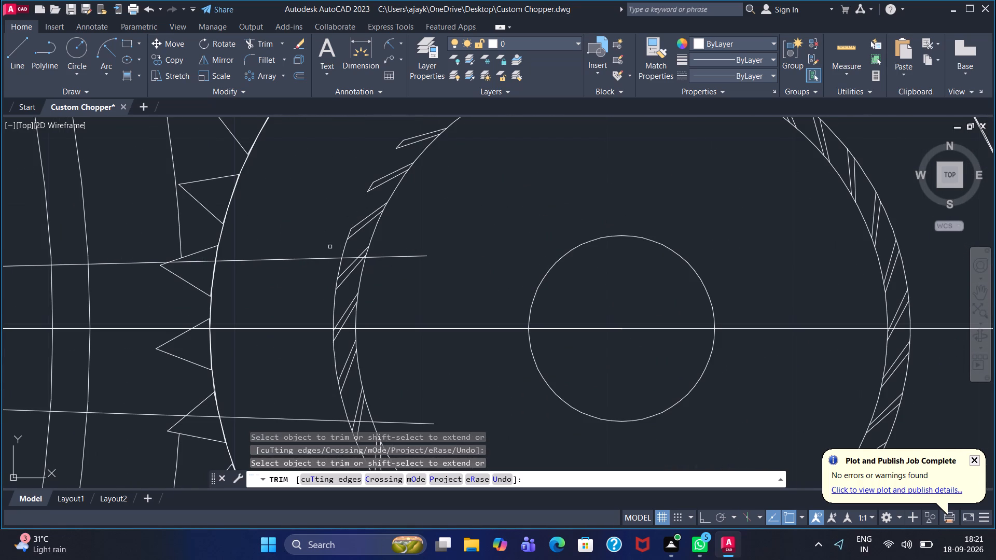
left_click(343, 248)
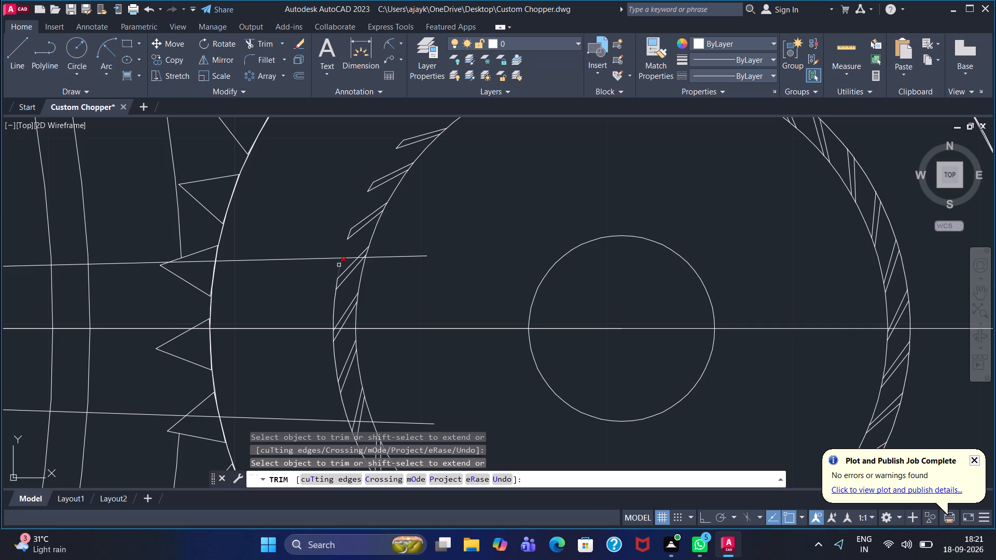
left_click(339, 265)
left_click(333, 315)
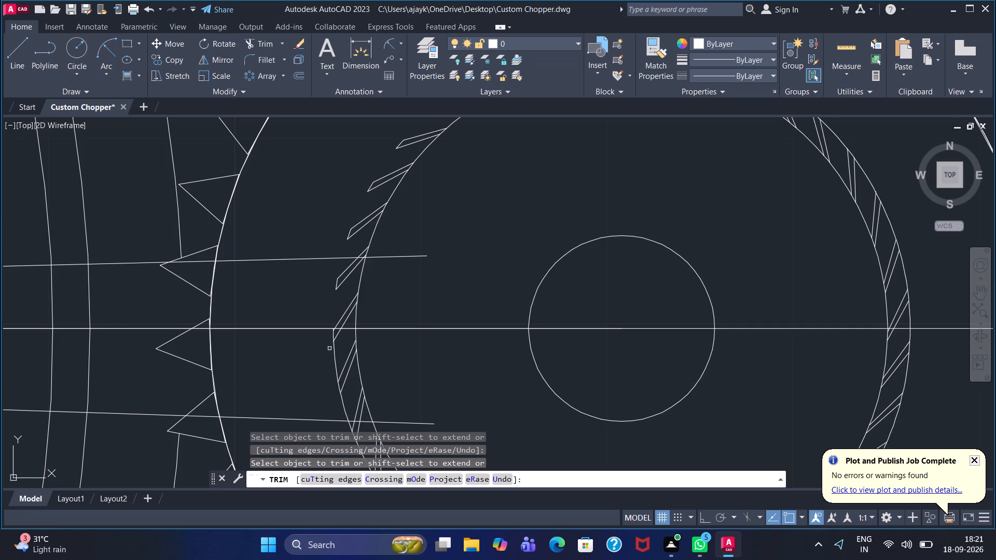
Trim the leftover arc stub at the wheelbase line and the outer arc between teeth just below it.
scroll(329, 339, "up", 7)
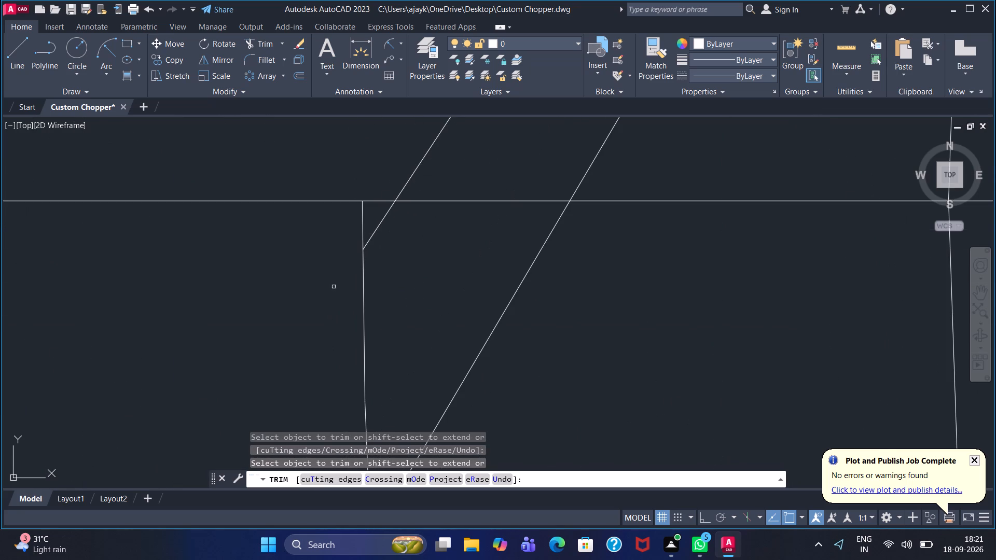
left_click(363, 222)
scroll(390, 288, "down", 1)
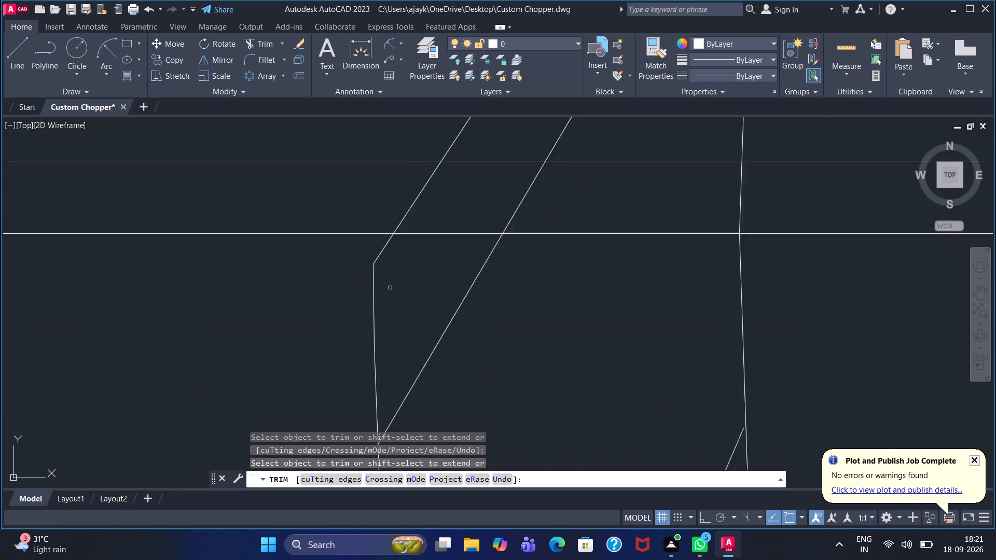
scroll(390, 288, "down", 2)
scroll(413, 340, "down", 1)
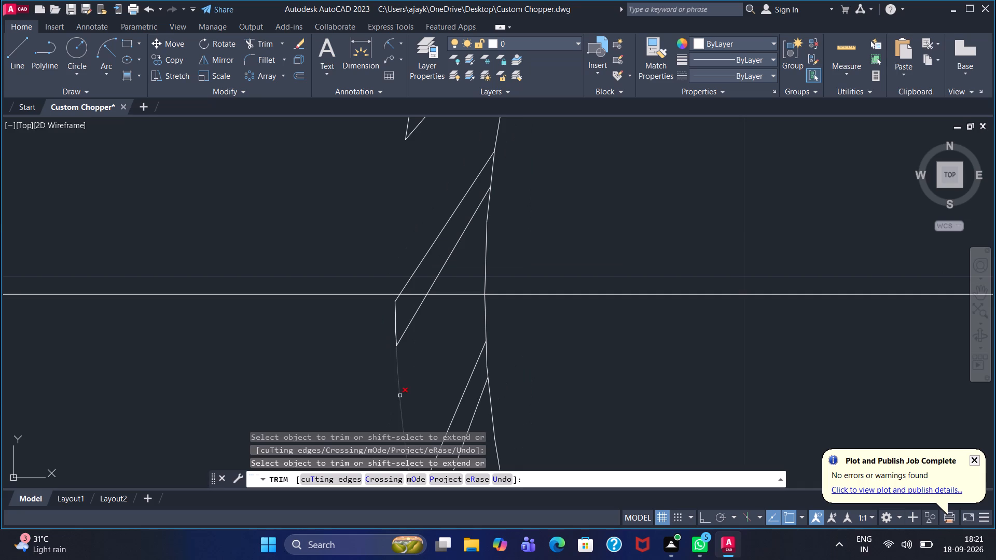
left_click(400, 396)
Trim the radius 15.5 circle's arcs between the slanted teeth on the ring's lower-left side, including the stub at the lower chain line.
middle_click(400, 396)
middle_click_drag(399, 396, 399, 217)
middle_click_drag(396, 217, 397, 118)
scroll(394, 372, "down", 2)
middle_click_drag(386, 270, 386, 269)
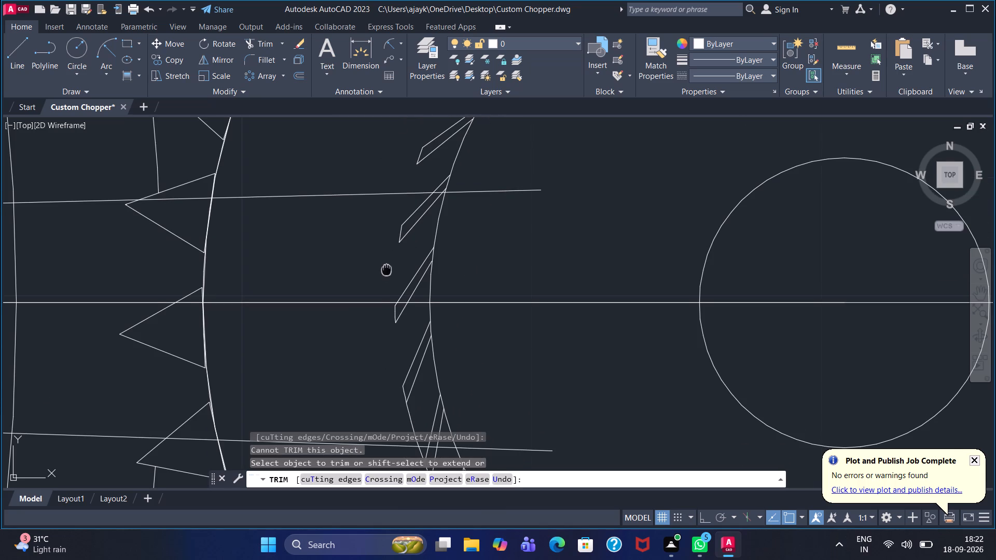
middle_click_drag(386, 269, 389, 237)
middle_click_drag(362, 355, 366, 216)
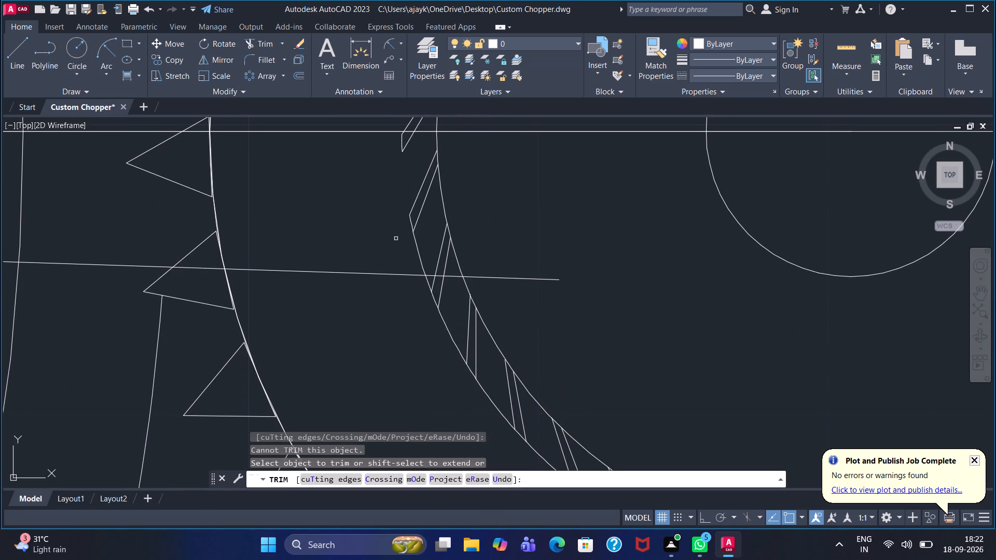
left_click(417, 246)
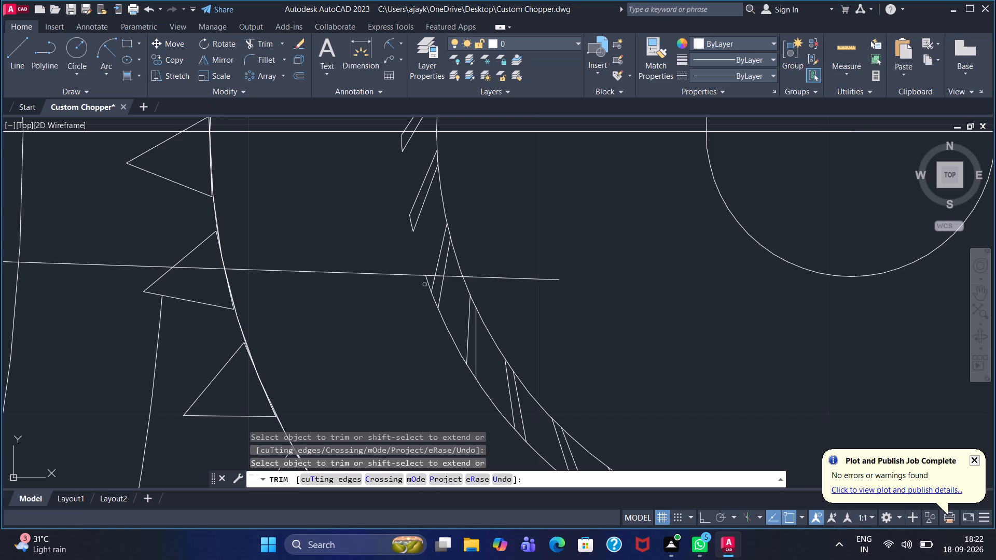
left_click(428, 283)
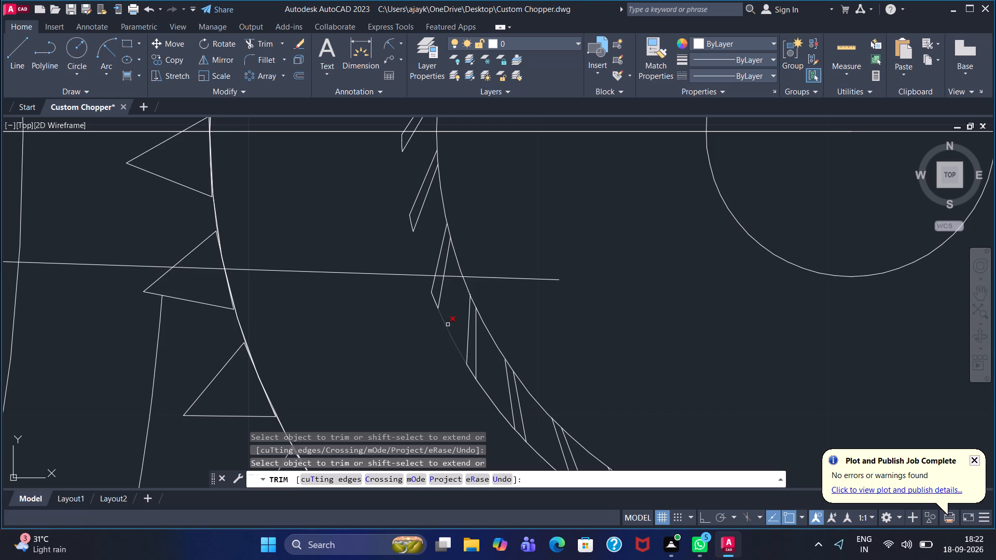
left_click(448, 325)
left_click(490, 398)
Trim the radius 15.5 circle's arcs between the slanted teeth from the lower left through the bottom of the ring.
middle_click_drag(670, 337, 587, 170)
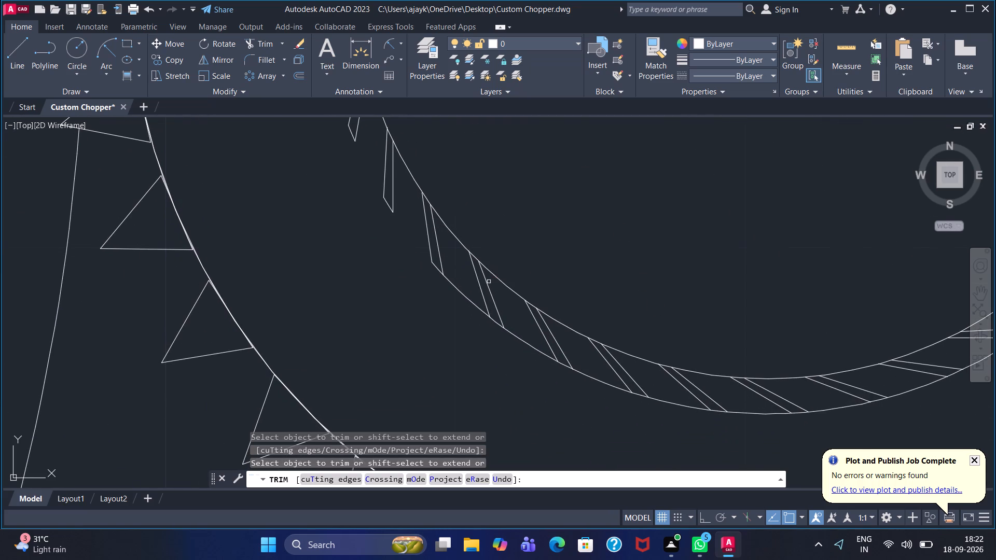
left_click(463, 293)
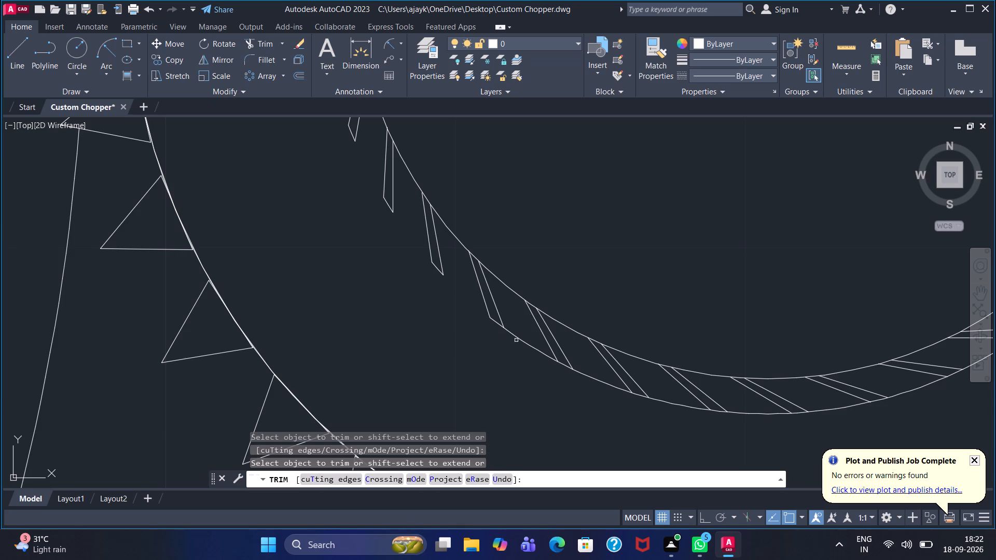
left_click(519, 340)
left_click(596, 379)
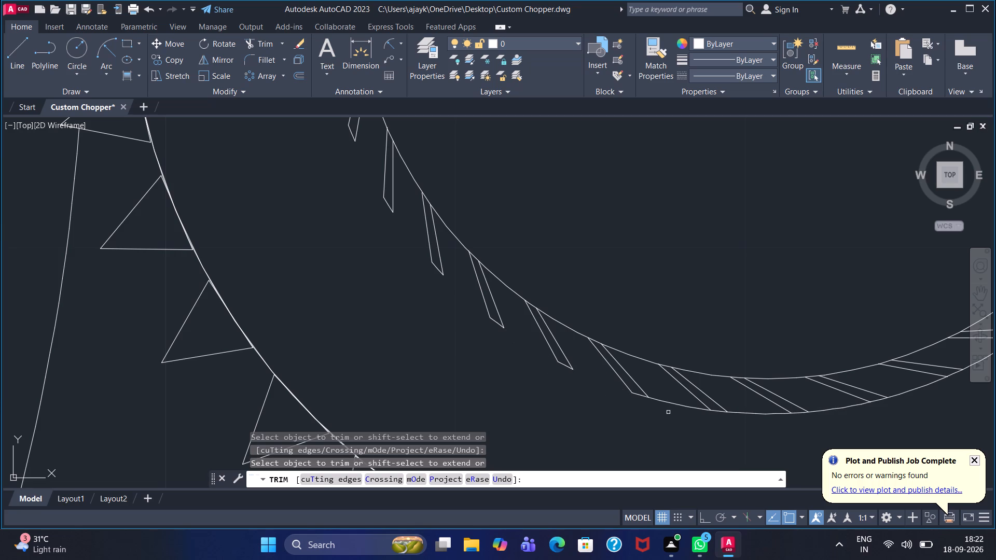
left_click(669, 405)
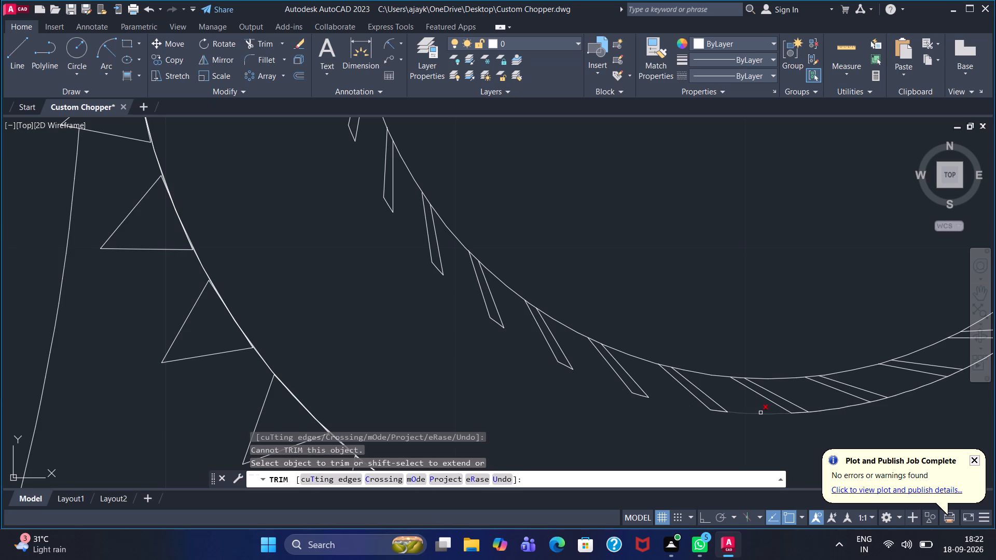
left_click(760, 412)
left_click(831, 409)
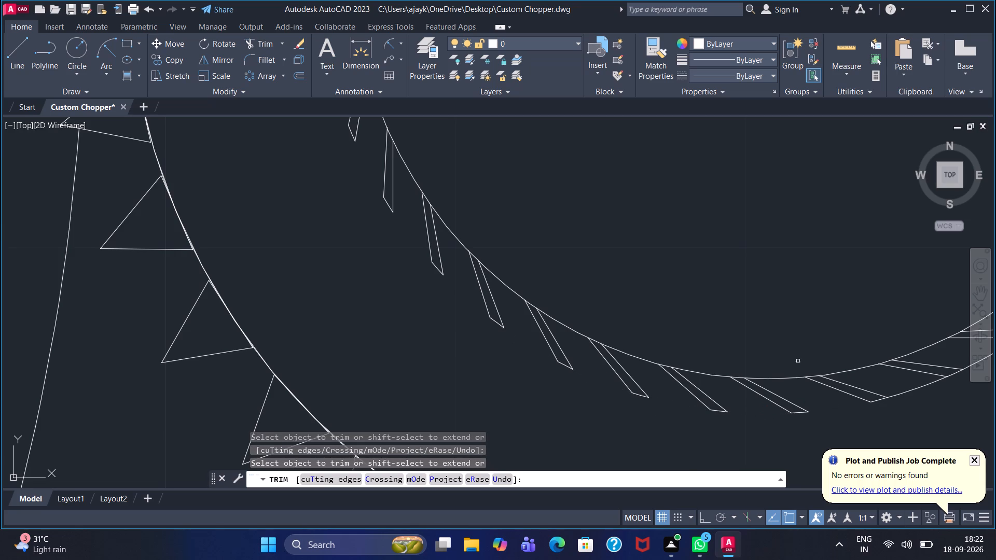
Trim the radius 15.5 circle's arcs between the slanted teeth along the ring's lower-right part.
scroll(792, 314, "up", 1)
middle_click_drag(792, 314, 485, 234)
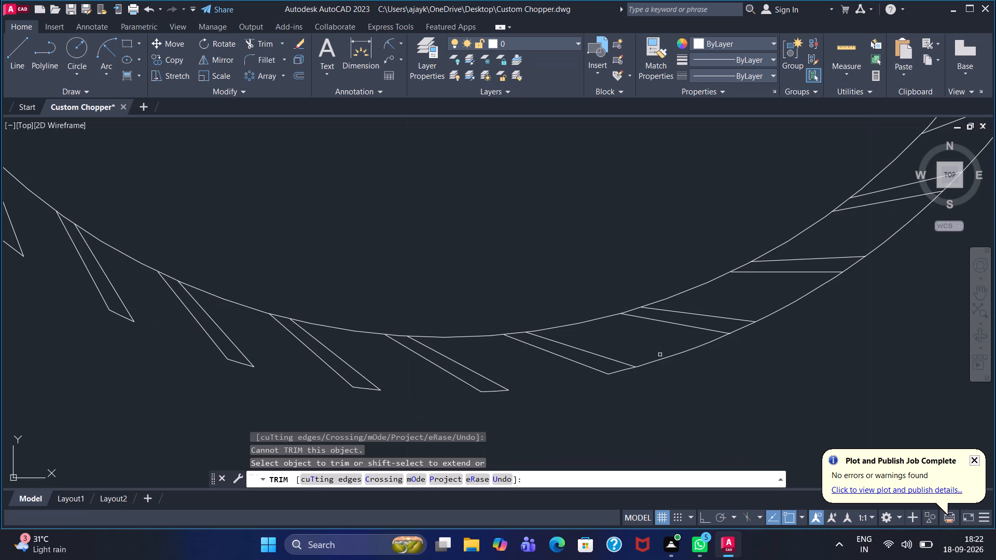
left_click(675, 353)
left_click(786, 306)
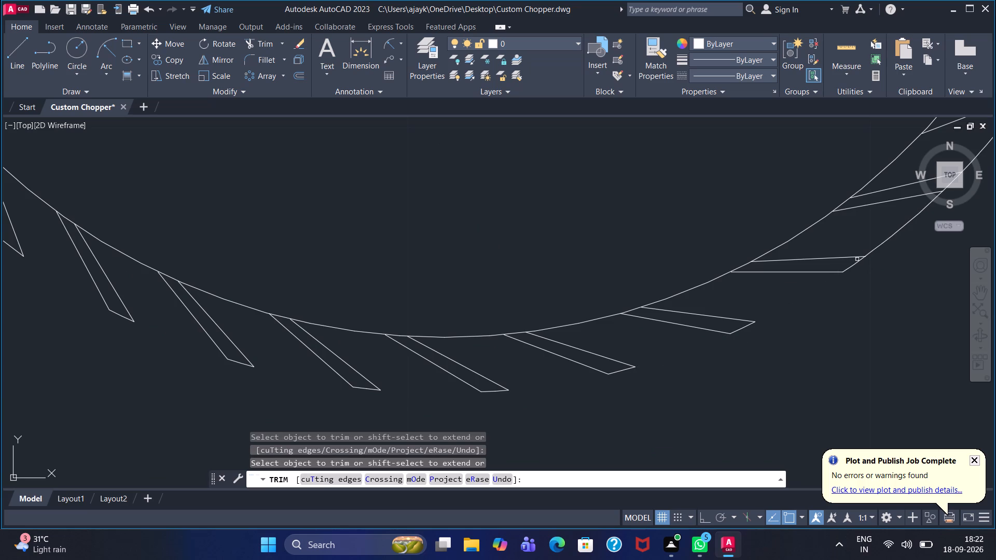
left_click(879, 243)
middle_click_drag(870, 225, 240, 350)
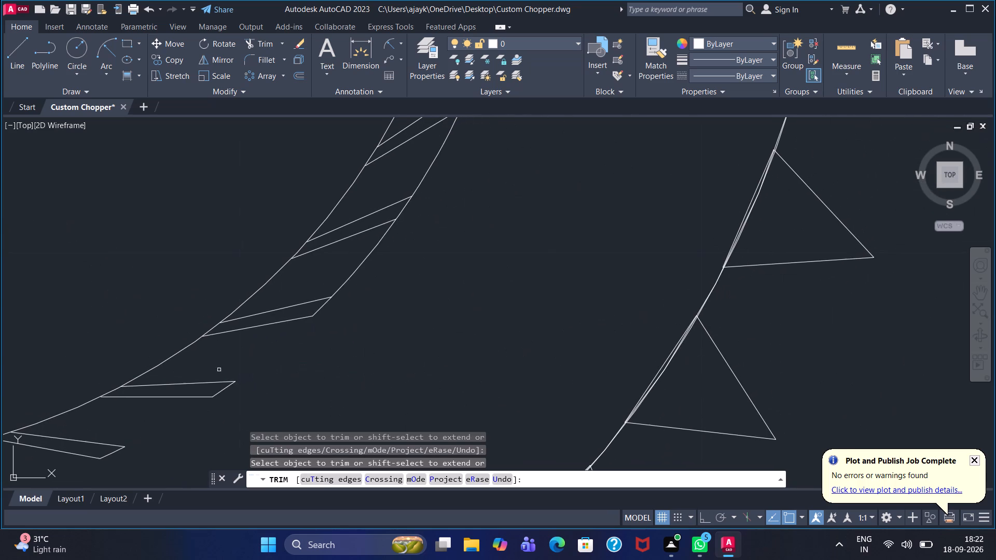
left_click(354, 271)
left_click(422, 179)
Trim the outer arcs between the slanted teeth up the ring's right side, including both arc pieces at the wheelbase line.
middle_click_drag(422, 178, 297, 476)
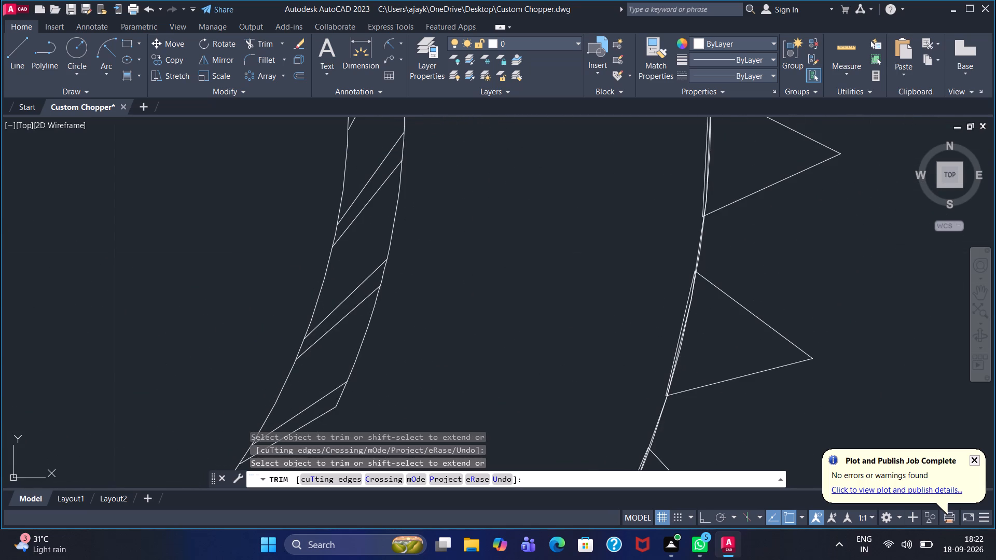
left_click(356, 352)
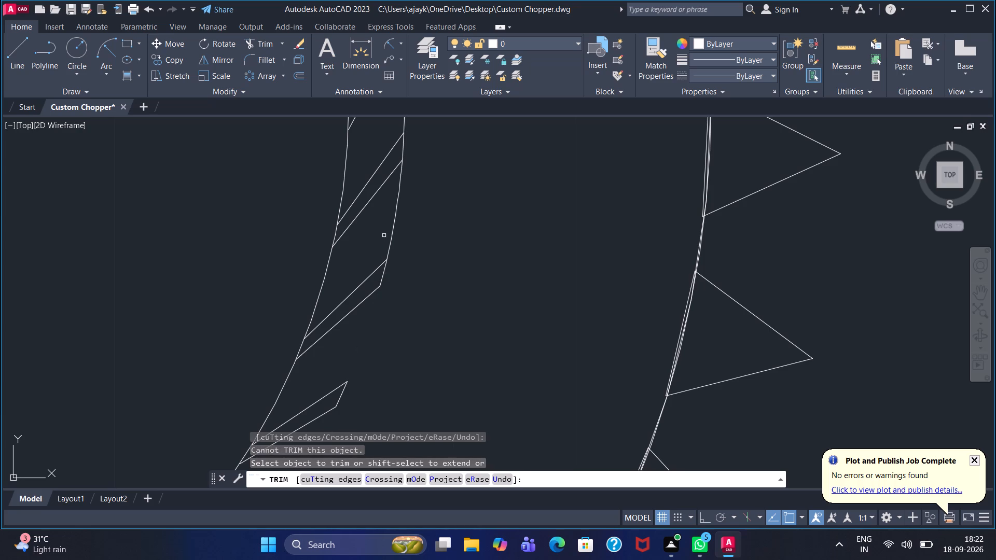
left_click(396, 223)
left_click(396, 222)
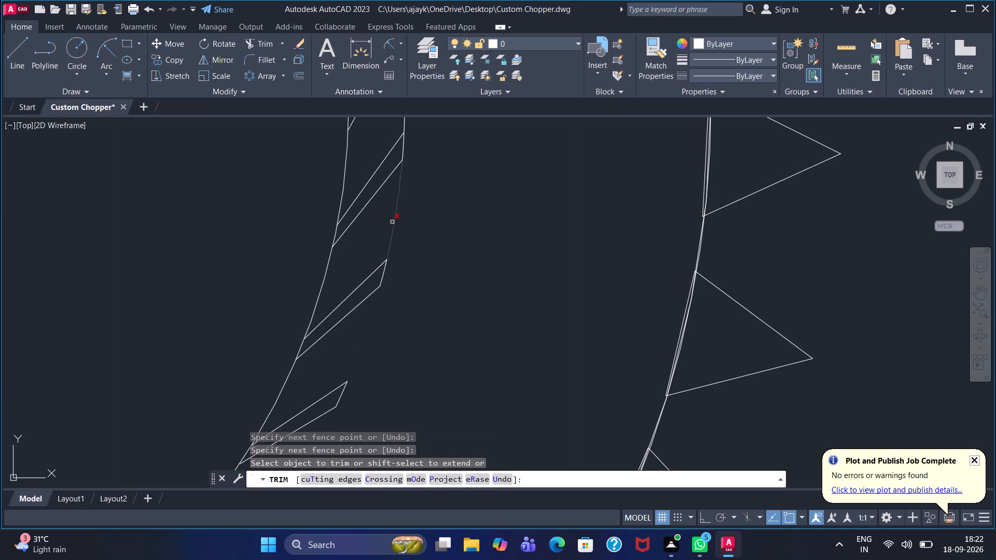
left_click(394, 220)
middle_click_drag(401, 215, 396, 399)
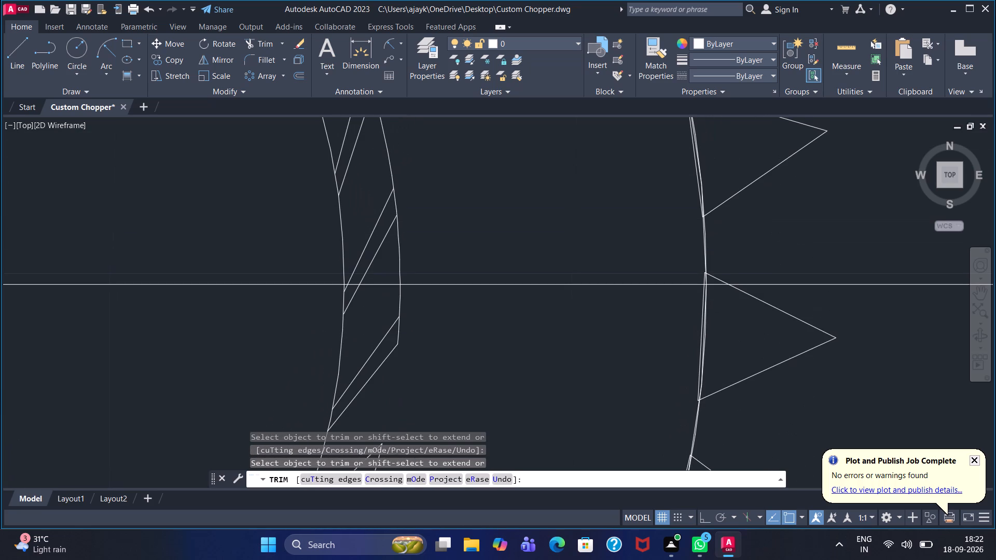
left_click(399, 302)
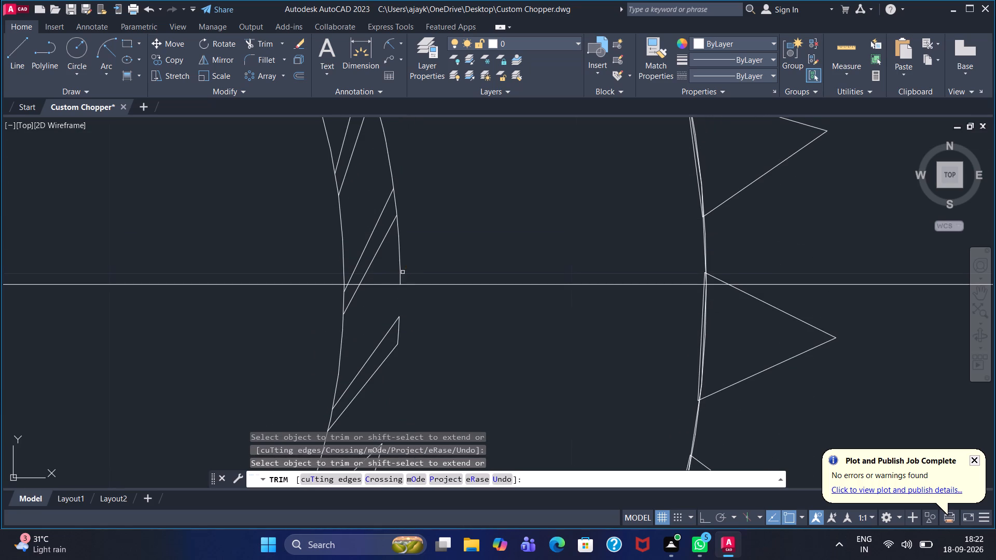
left_click(400, 265)
Trim the outer arcs between the slanted teeth on the ring's right side above the wheelbase line.
middle_click_drag(409, 220, 420, 405)
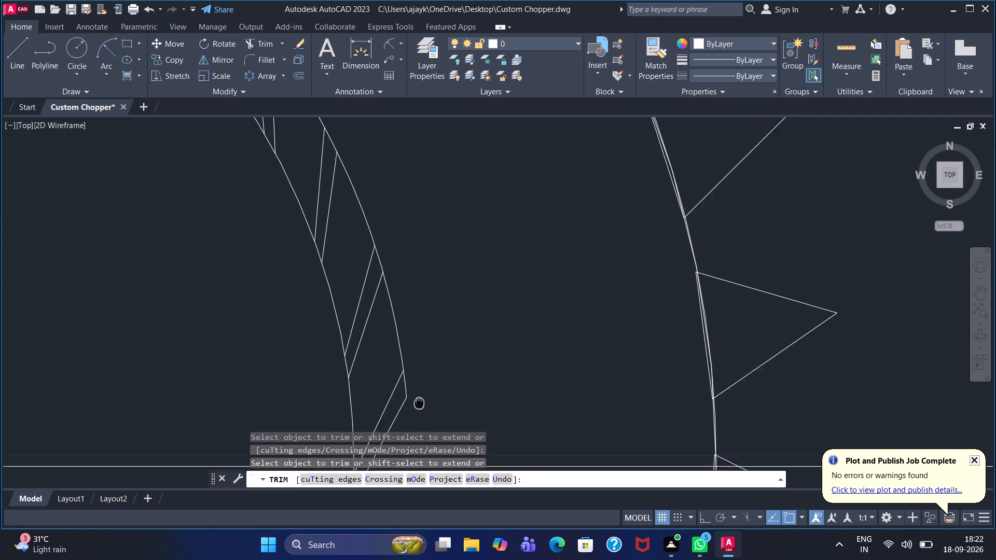
middle_click_drag(420, 405, 422, 421)
left_click(403, 363)
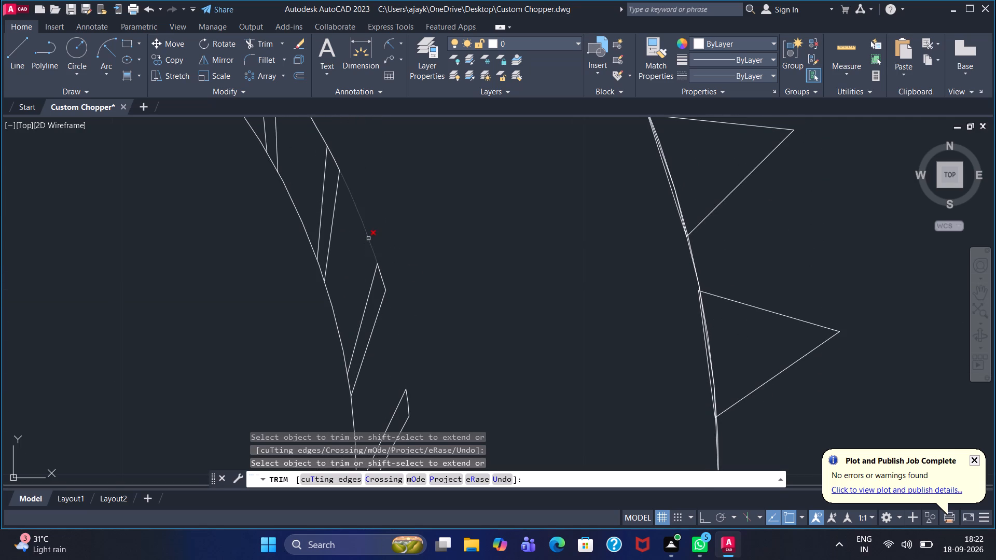
left_click(368, 239)
middle_click_drag(371, 236, 448, 438)
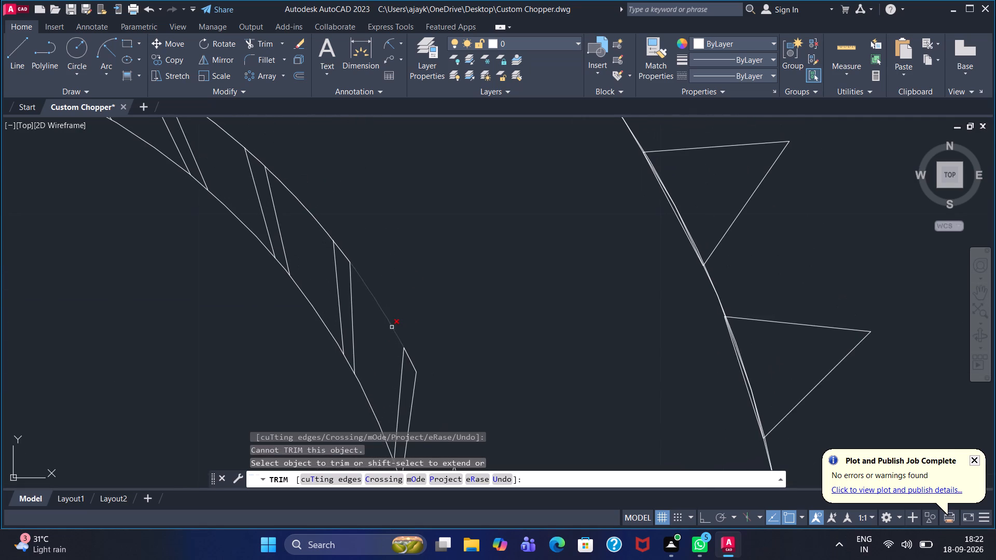
left_click(392, 327)
left_click(323, 229)
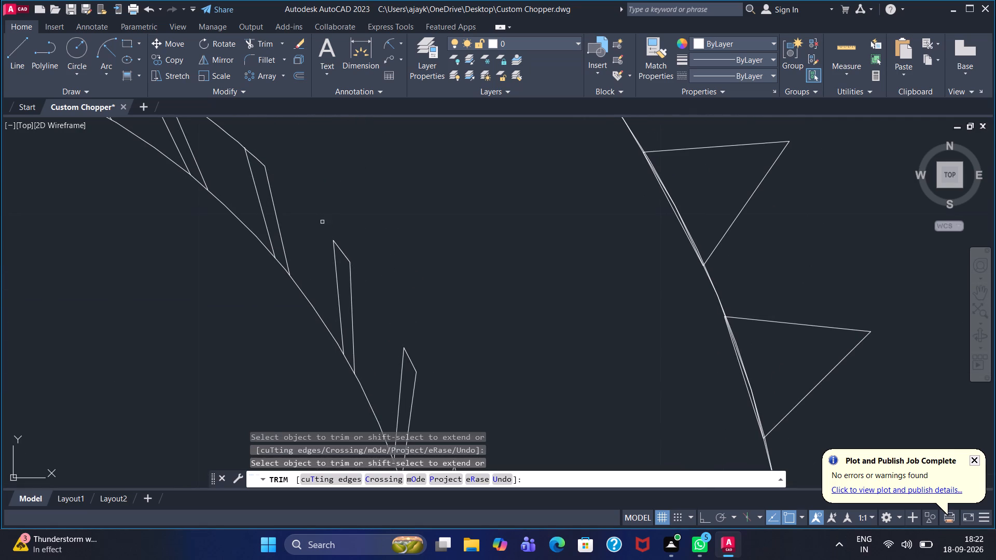
Trim the radius 15.5 circle's arcs between the slanted teeth along the ring's upper-right part.
middle_click_drag(322, 222, 430, 411)
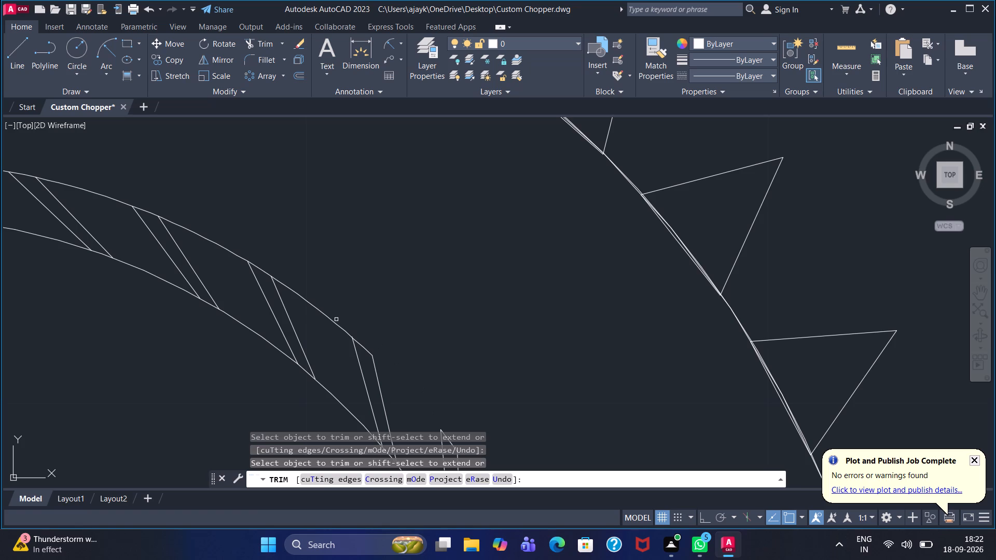
left_click(333, 321)
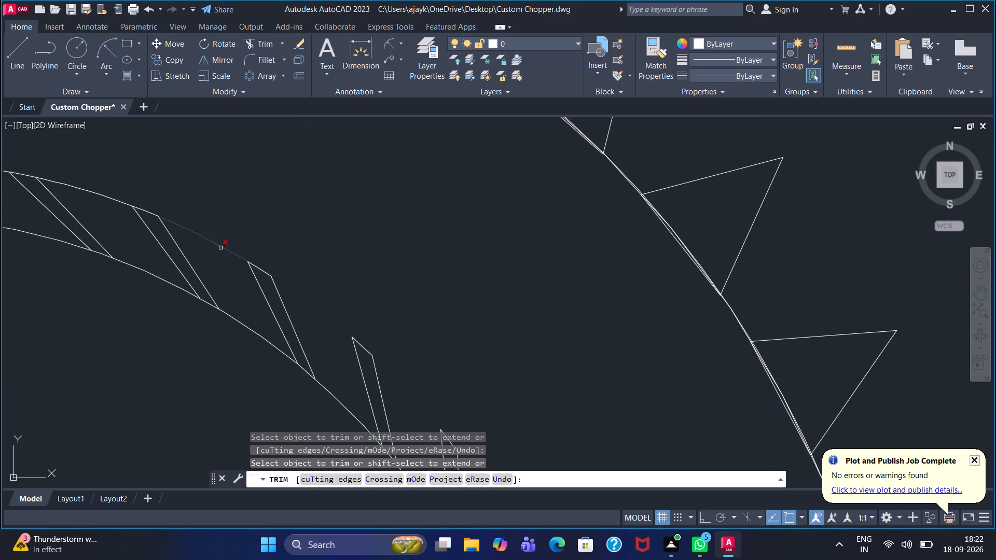
left_click(221, 247)
middle_click_drag(224, 244, 407, 349)
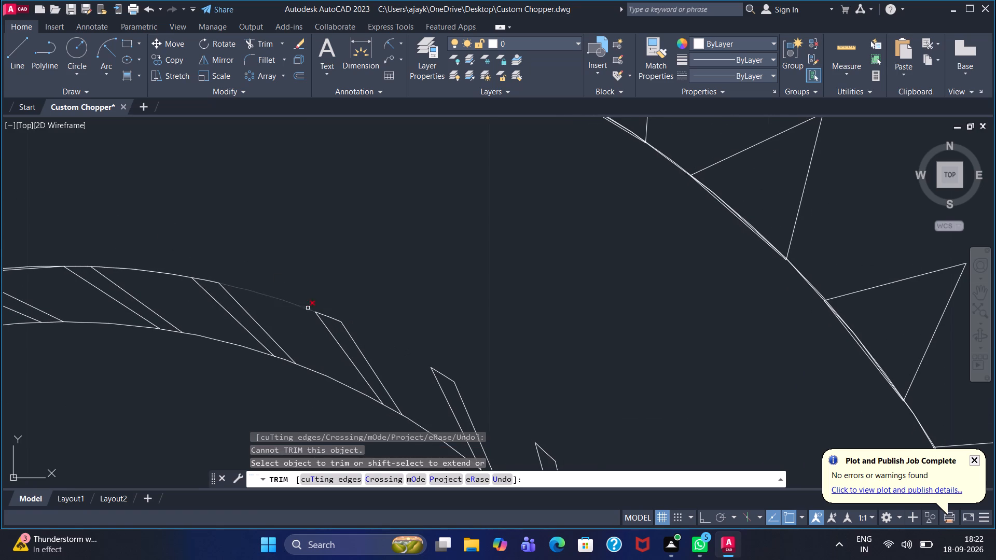
left_click(298, 307)
left_click(156, 272)
Trim the remaining outer arcs and the stray straight segment between the slanted teeth at the ring's top, and end Trim.
middle_click_drag(165, 266, 381, 372)
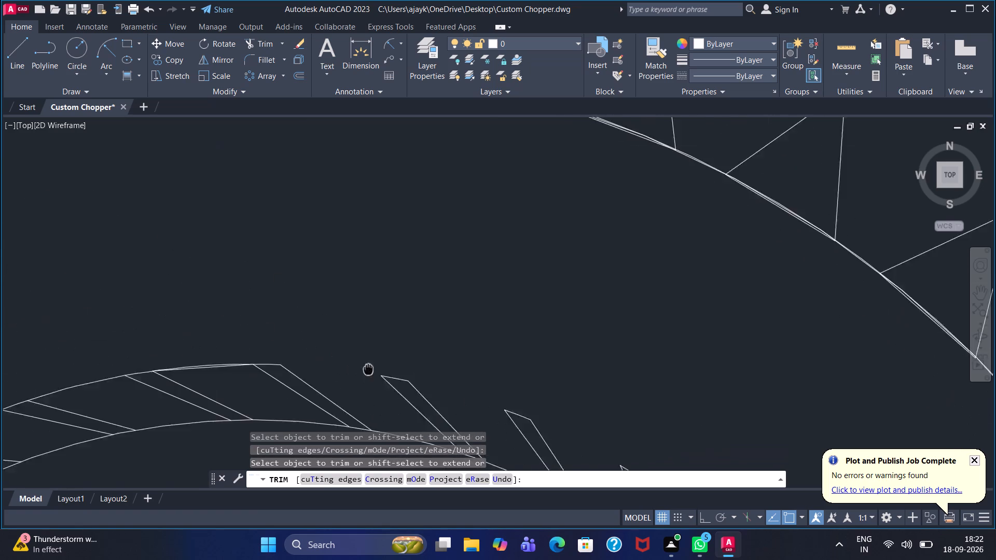
middle_click_drag(381, 372, 388, 374)
scroll(257, 388, "up", 3)
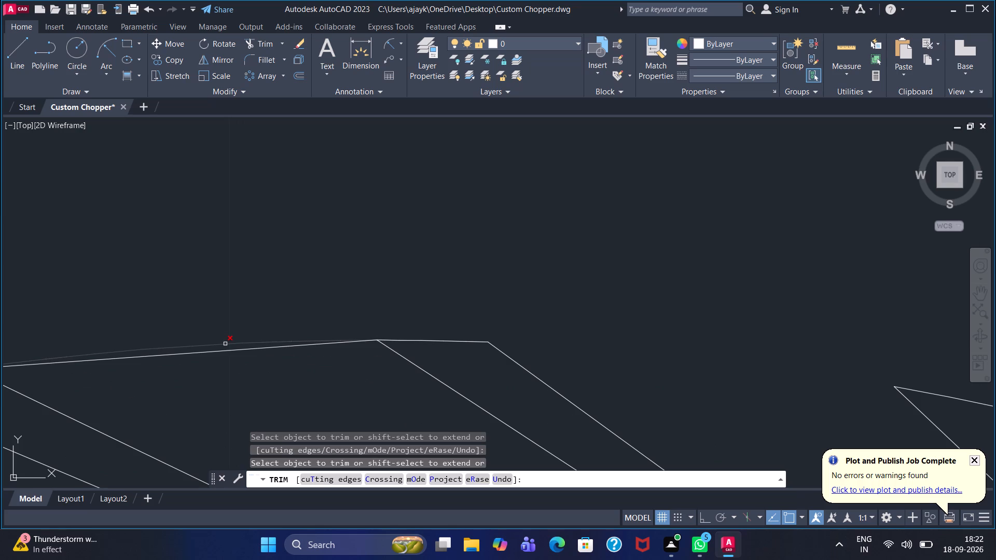
left_click(225, 344)
left_click(222, 351)
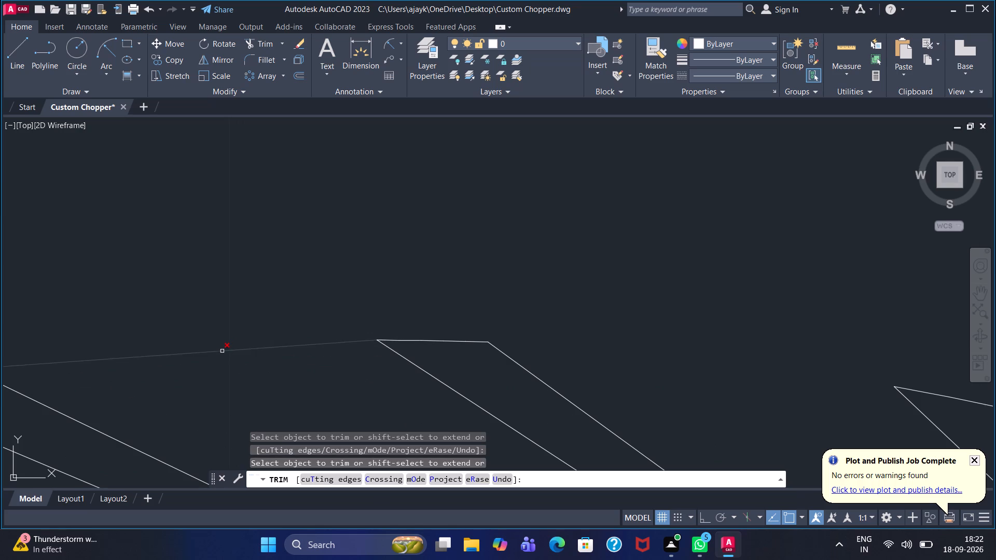
scroll(226, 356, "up", 2)
scroll(226, 356, "down", 2)
scroll(232, 359, "up", 1)
scroll(298, 357, "down", 1)
scroll(301, 359, "up", 1)
scroll(297, 342, "down", 3)
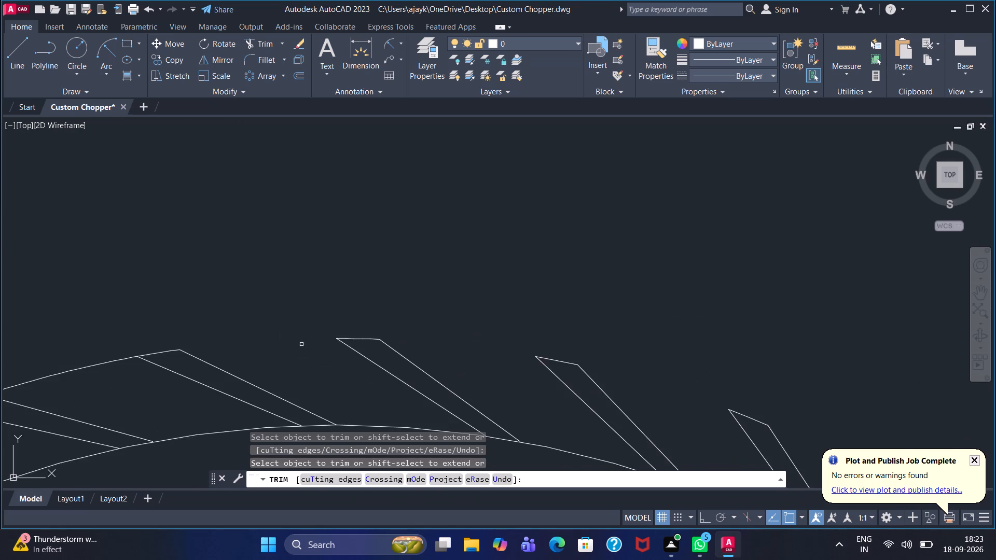
scroll(301, 344, "down", 2)
left_click(223, 352)
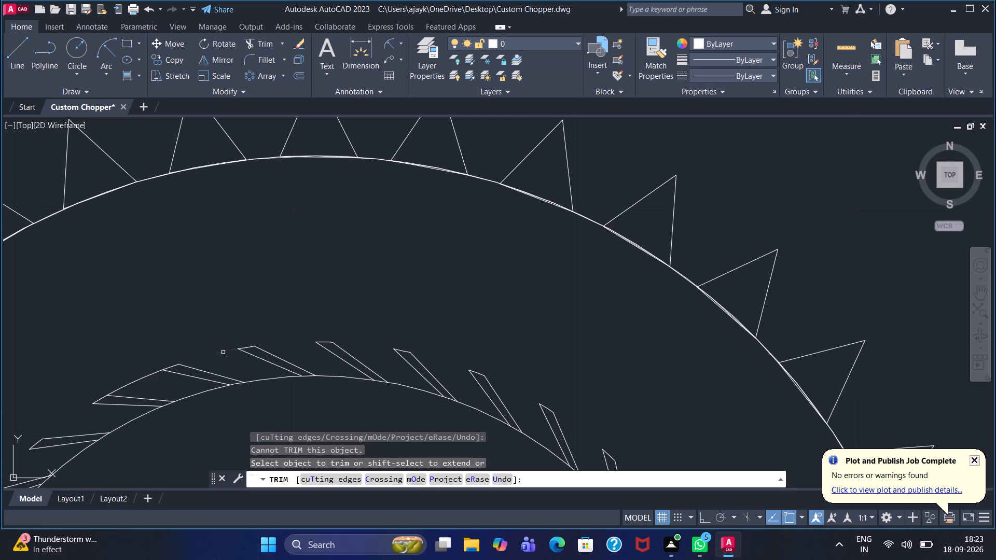
left_click(144, 378)
scroll(224, 366, "up", 1)
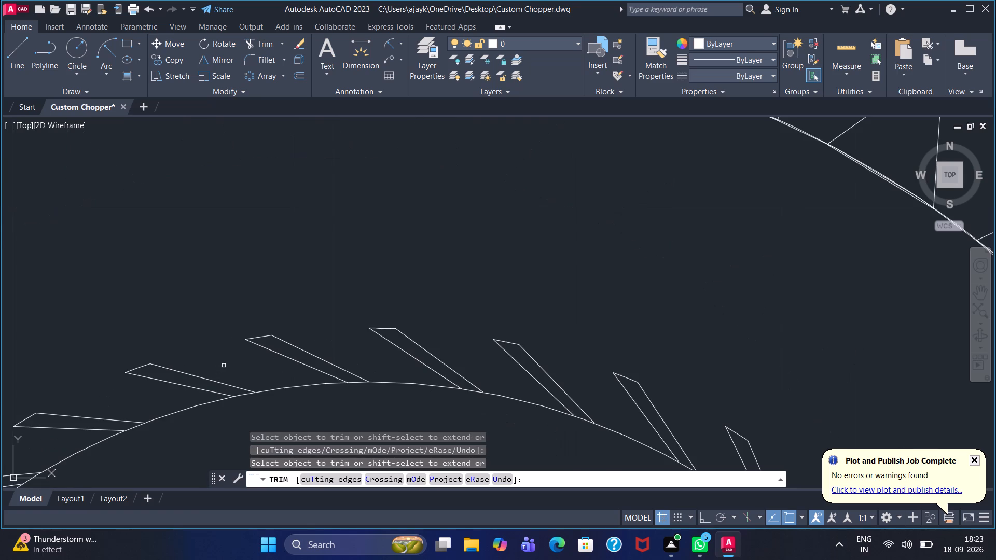
scroll(224, 366, "down", 2)
scroll(372, 370, "down", 3)
scroll(389, 399, "up", 1)
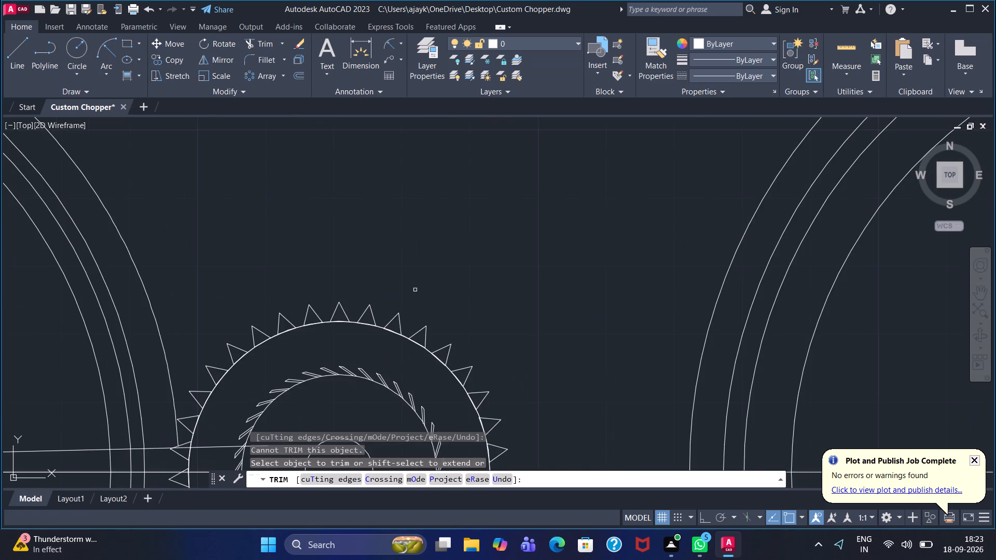
middle_click_drag(416, 288, 410, 208)
scroll(427, 258, "down", 1)
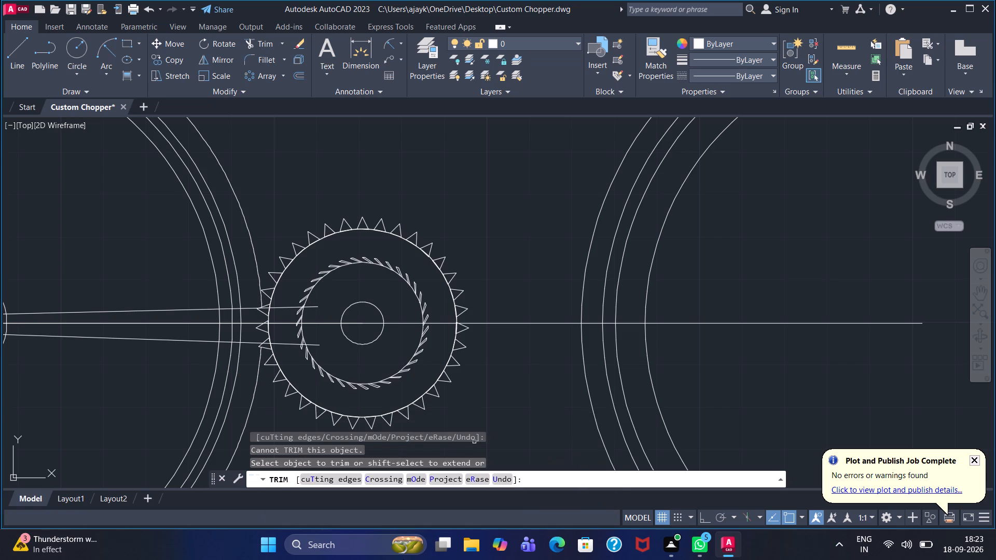
key("Escape")
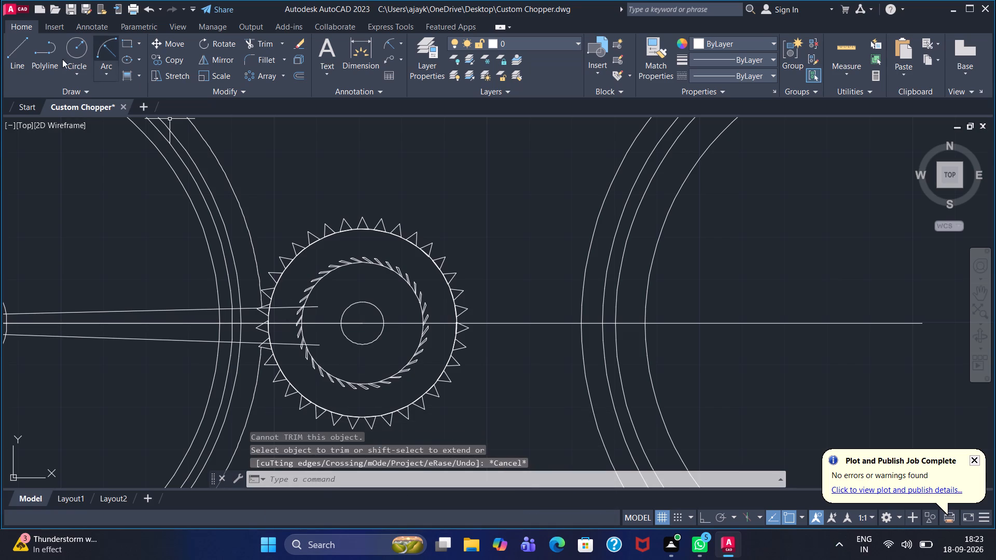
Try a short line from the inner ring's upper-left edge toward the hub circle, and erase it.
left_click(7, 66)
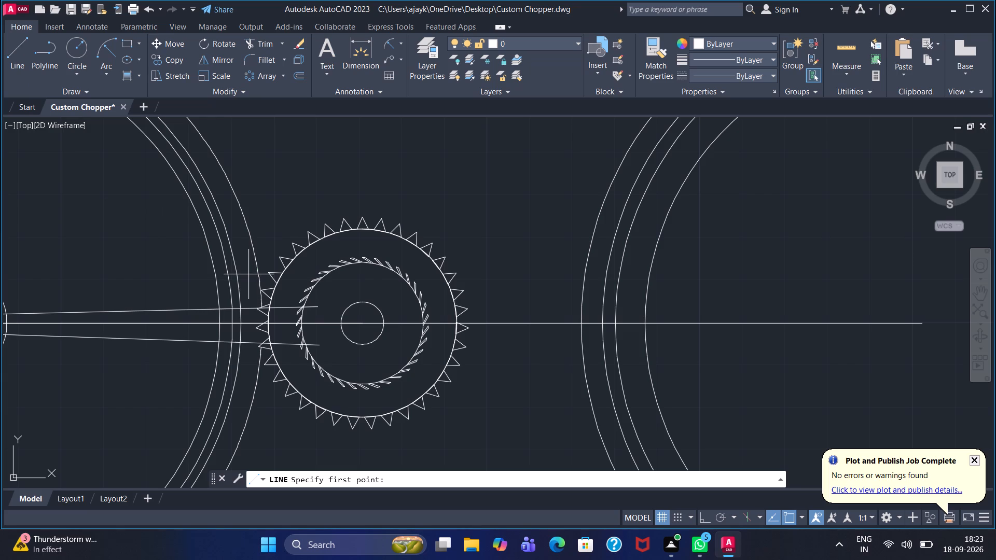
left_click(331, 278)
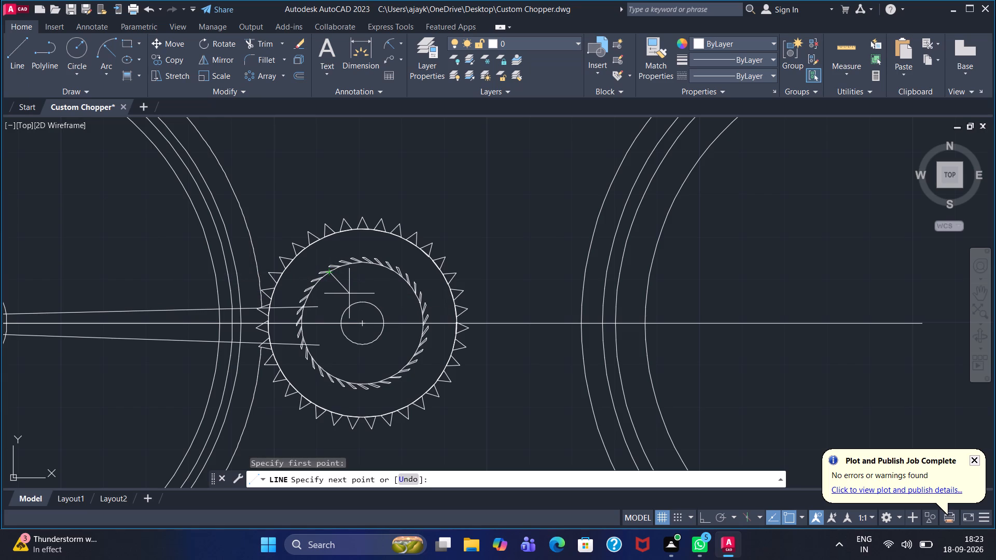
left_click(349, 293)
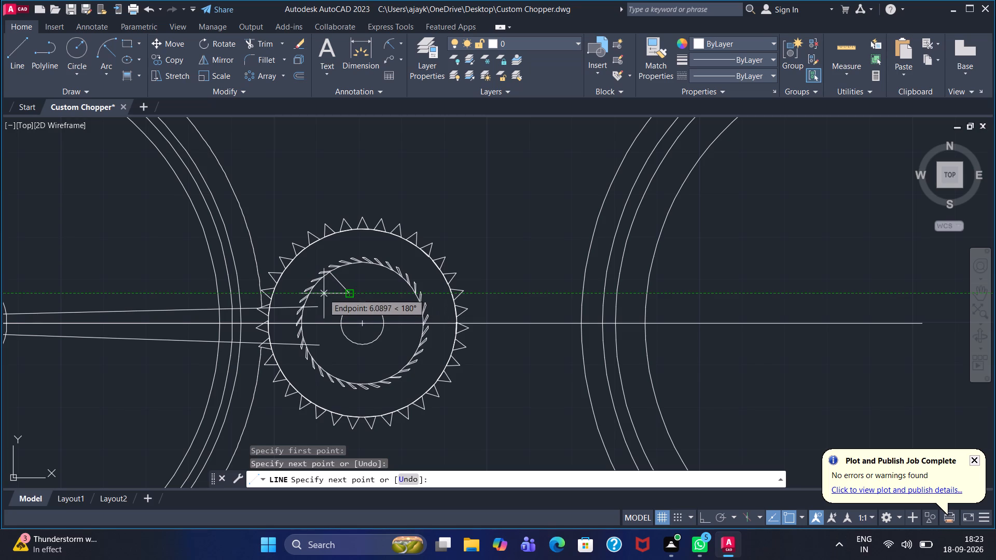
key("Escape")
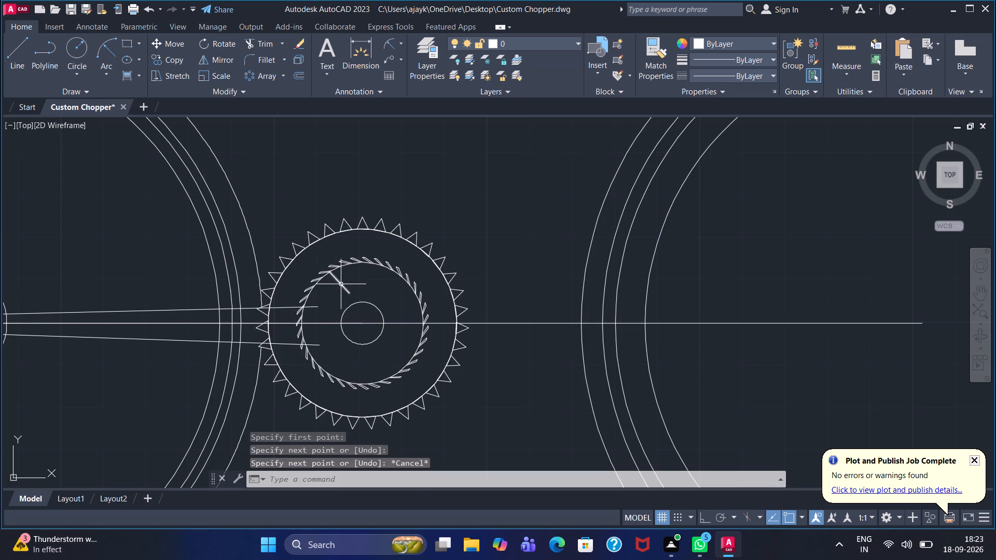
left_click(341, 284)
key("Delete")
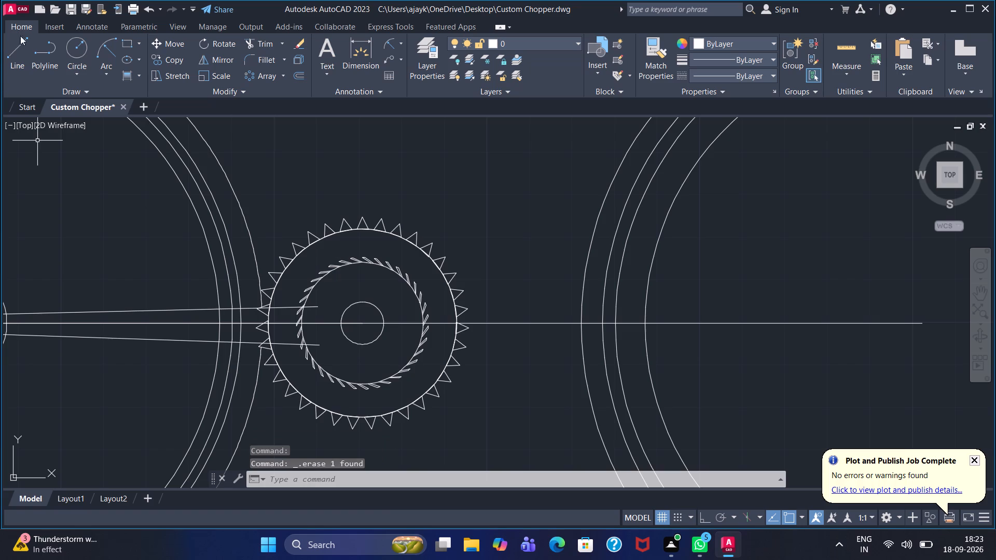
Draw a V of two lines from the inner ring's upper-left edge to just above the hub circle and up to its upper-right edge.
left_click(20, 43)
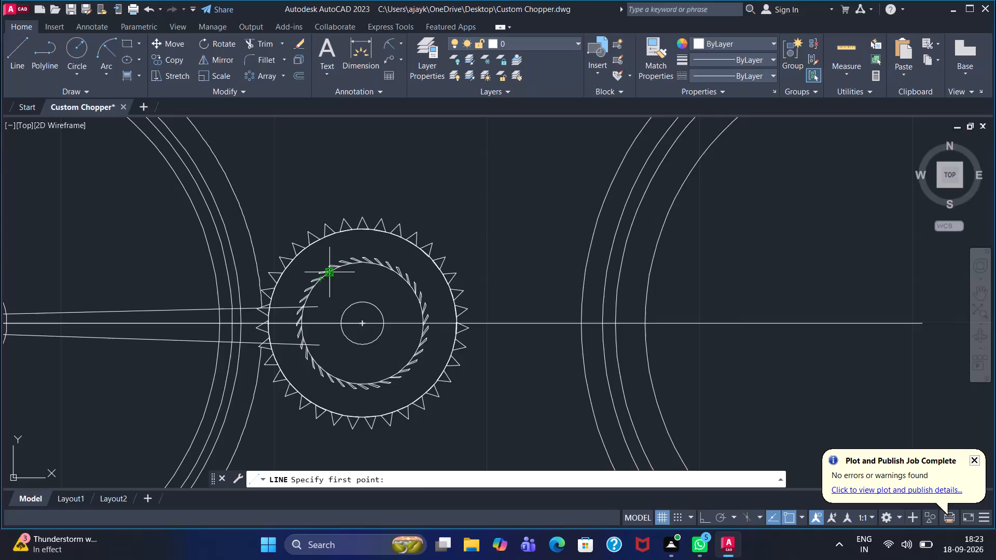
left_click(330, 274)
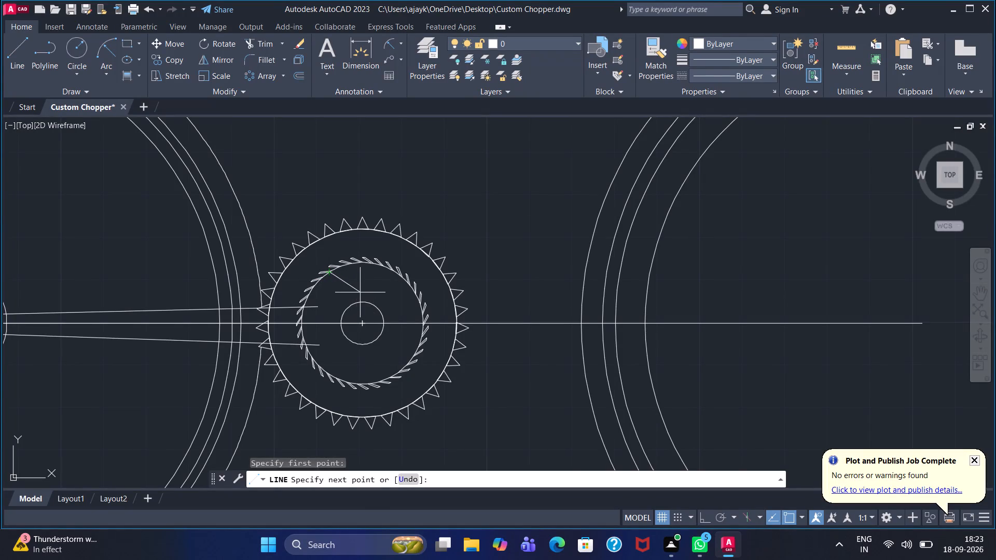
left_click(361, 292)
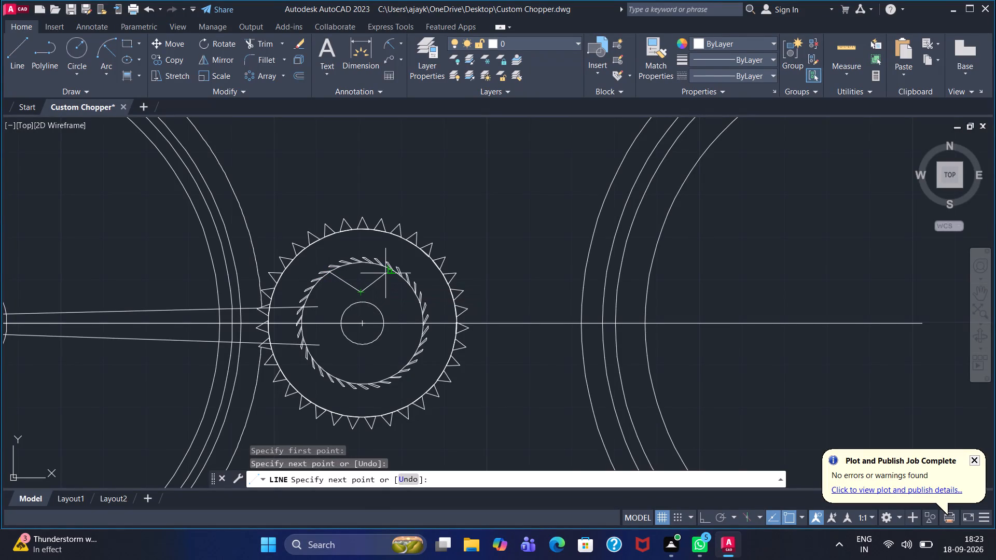
left_click(386, 272)
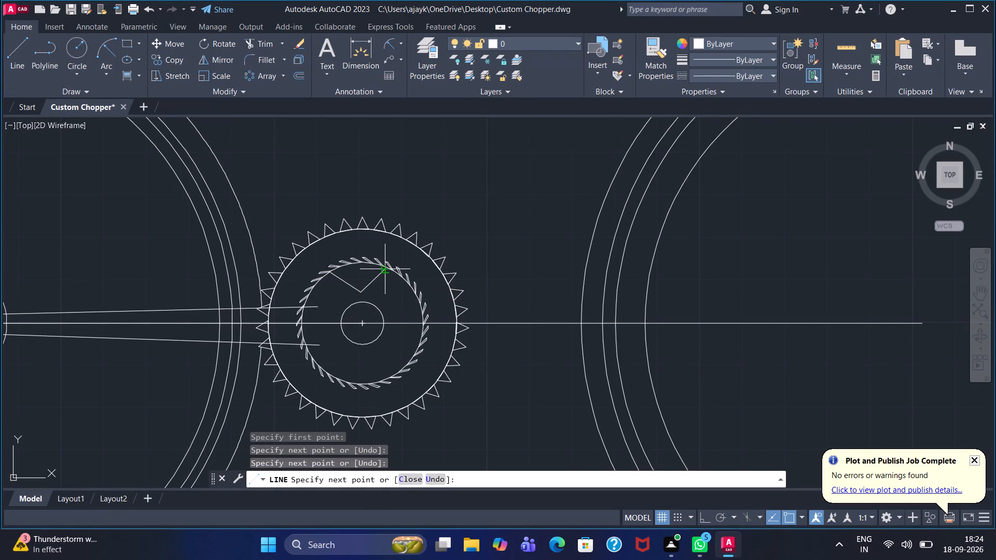
key("Escape")
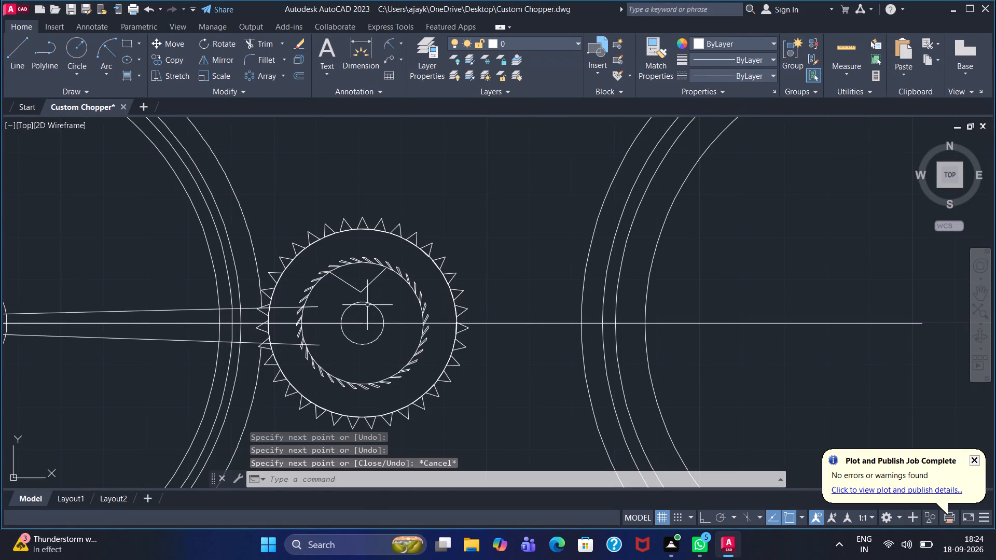
Draw a line from the inner ring's upper-right edge to beside the hub circle, continuing horizontally about 27.8 units right past the sprocket.
left_click(7, 57)
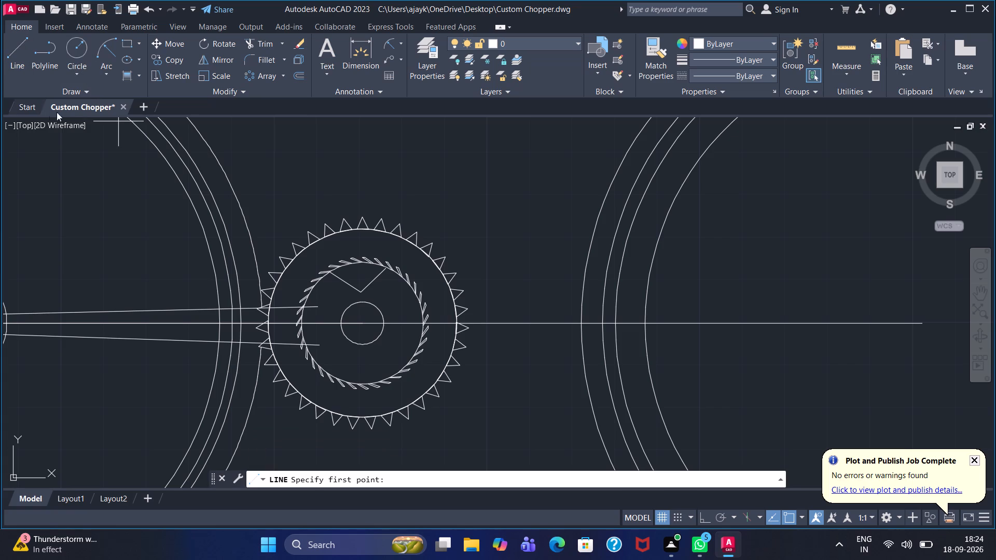
left_click(396, 276)
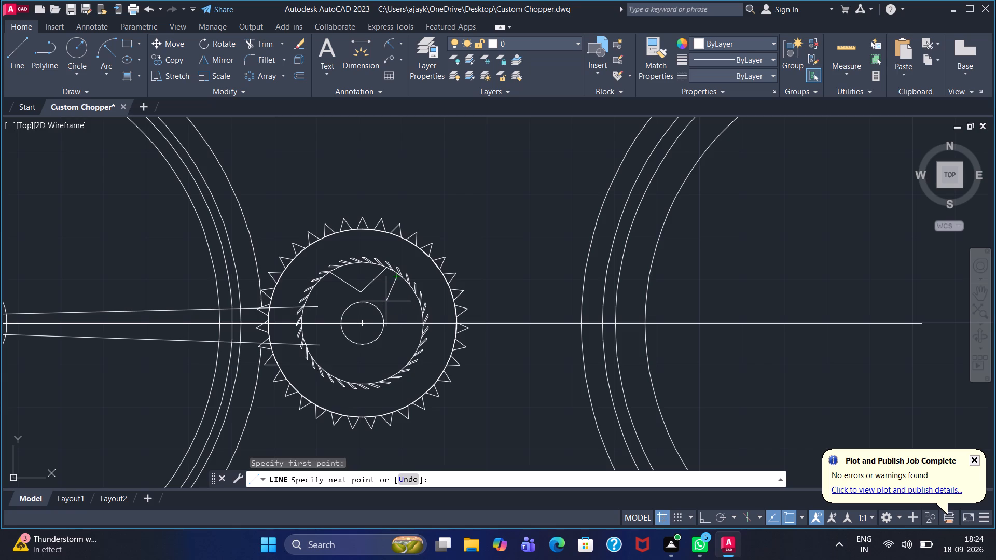
left_click(386, 302)
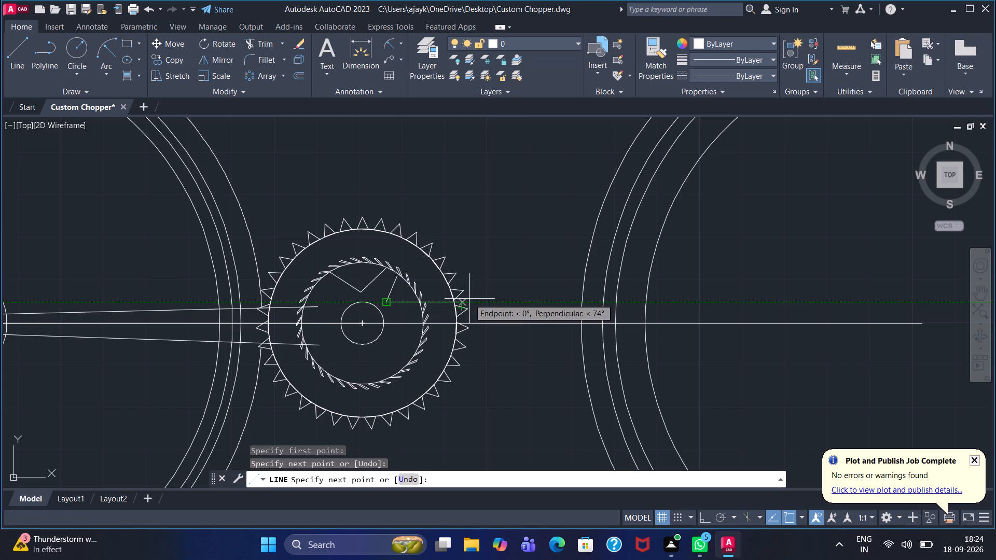
left_click(504, 296)
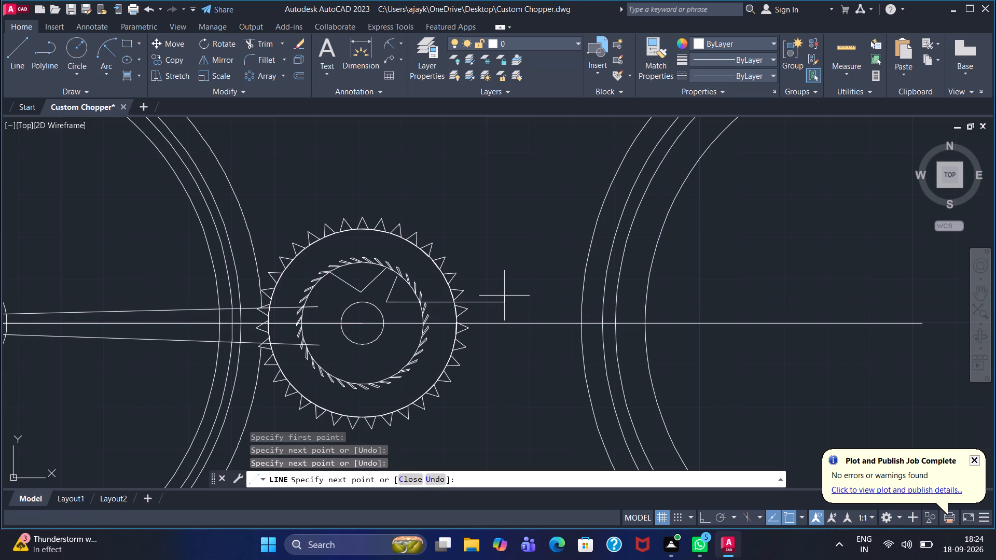
key("Escape")
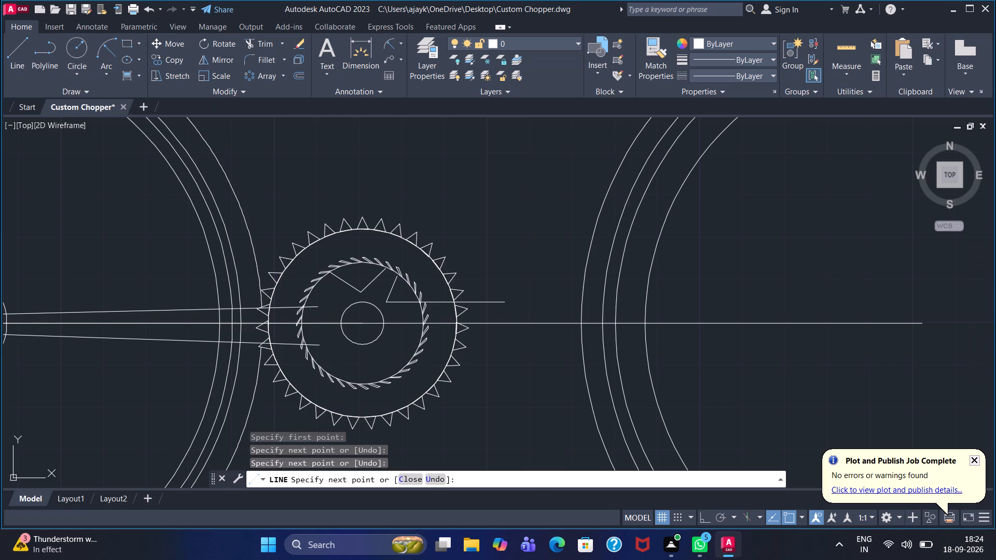
Draw a line from the inner ring's lower-right edge up beside the hub circle, continuing slightly upward to the right past the sprocket.
left_click(24, 47)
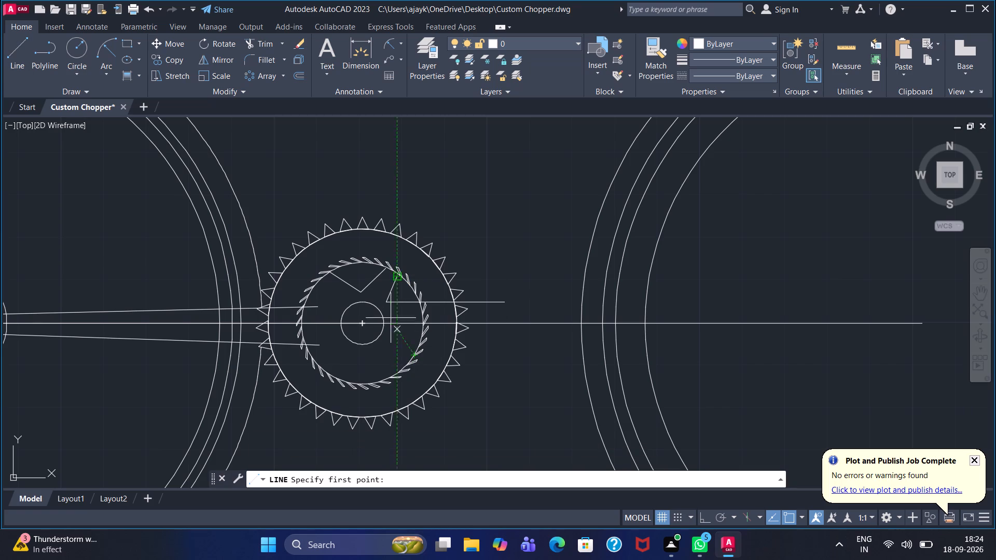
left_click(395, 380)
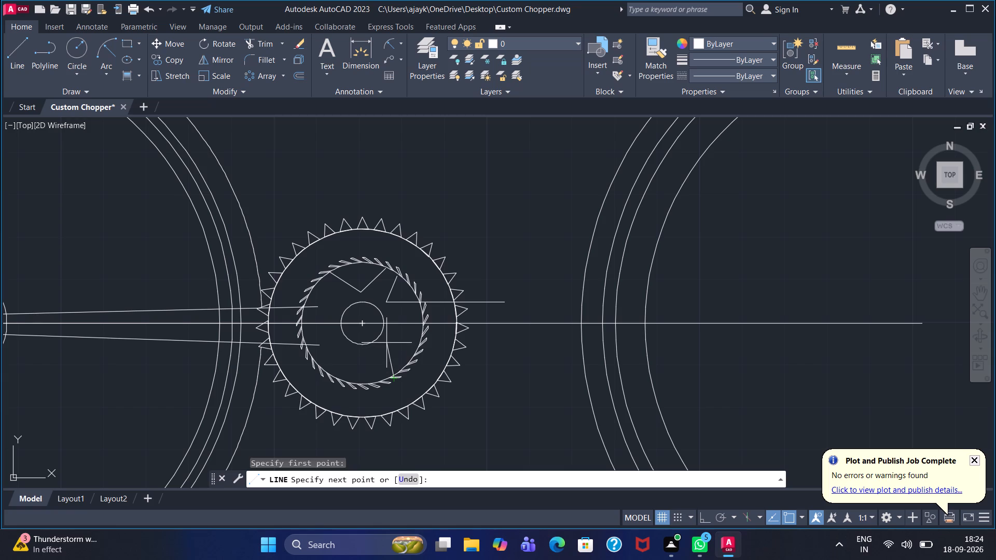
left_click(386, 343)
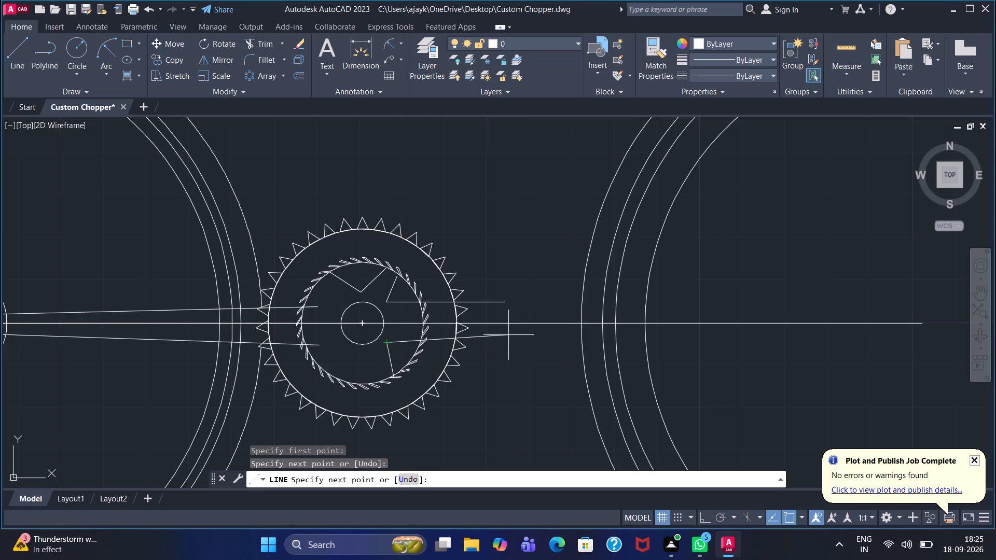
left_click(510, 335)
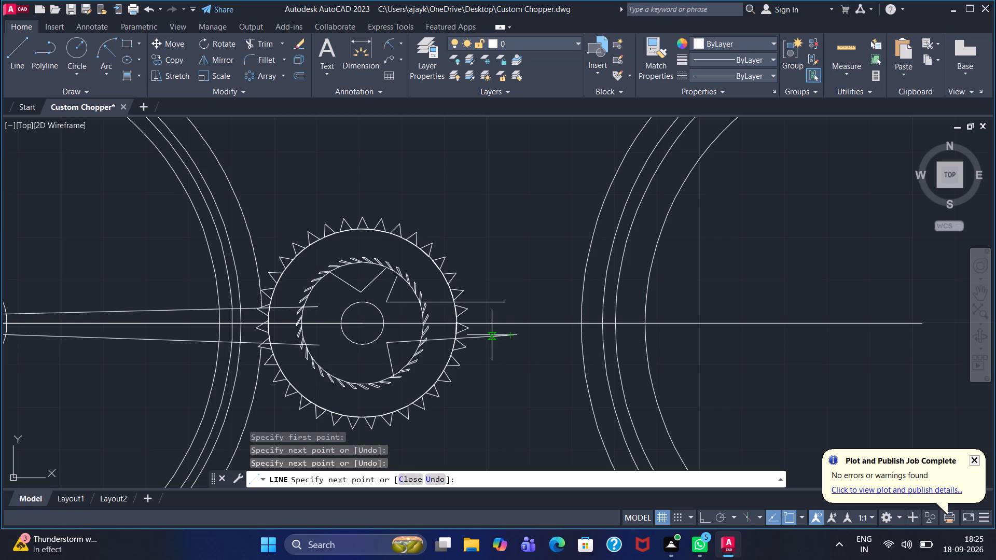
key("Escape")
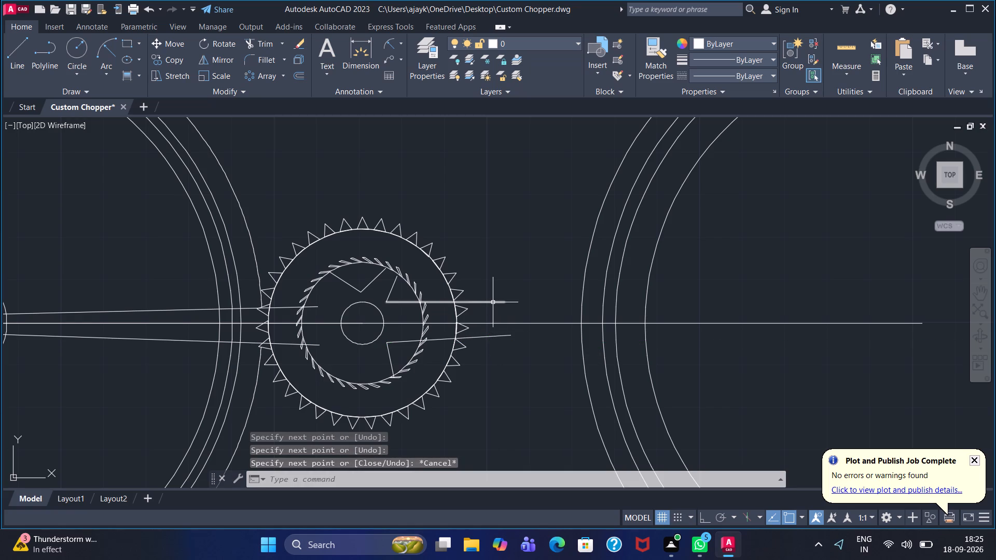
Replace the upper horizontal line with one sloping down to the right, ending directly above the lower arm line's end.
left_click(493, 303)
key("Delete")
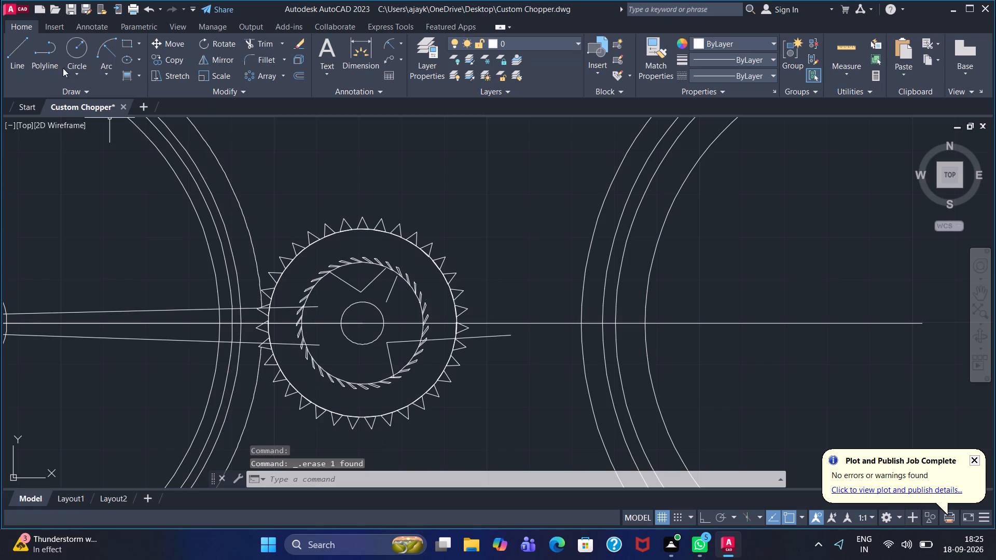
left_click(11, 62)
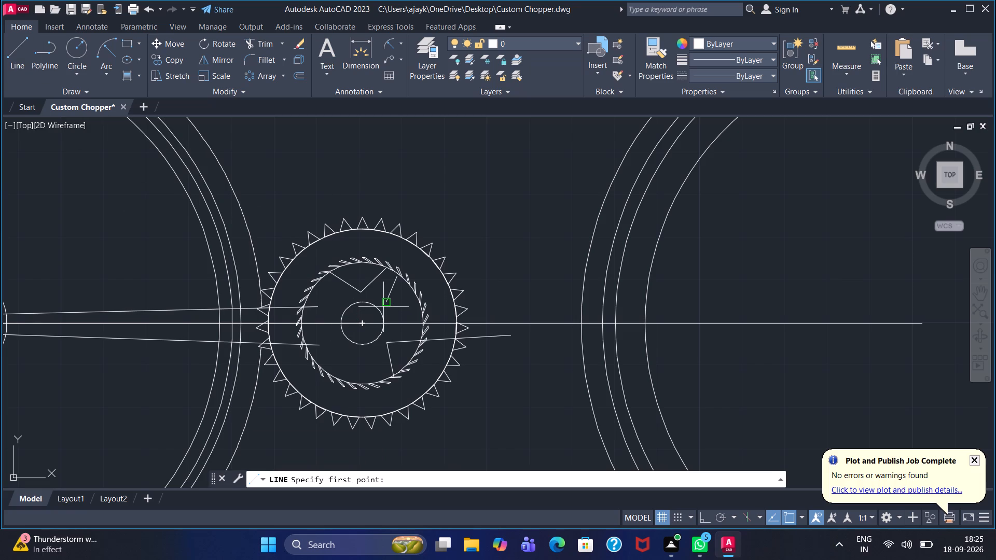
left_click(385, 305)
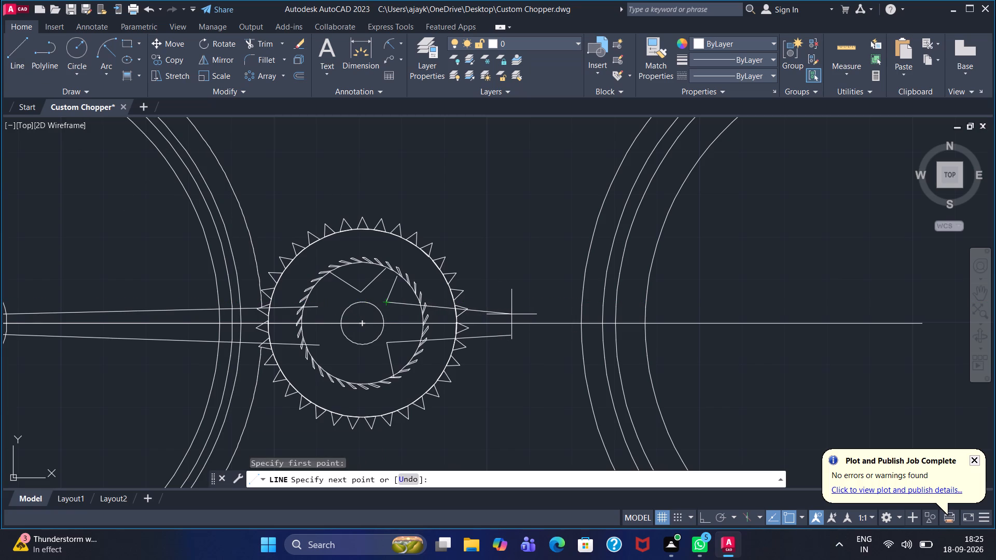
left_click(510, 312)
key("Escape")
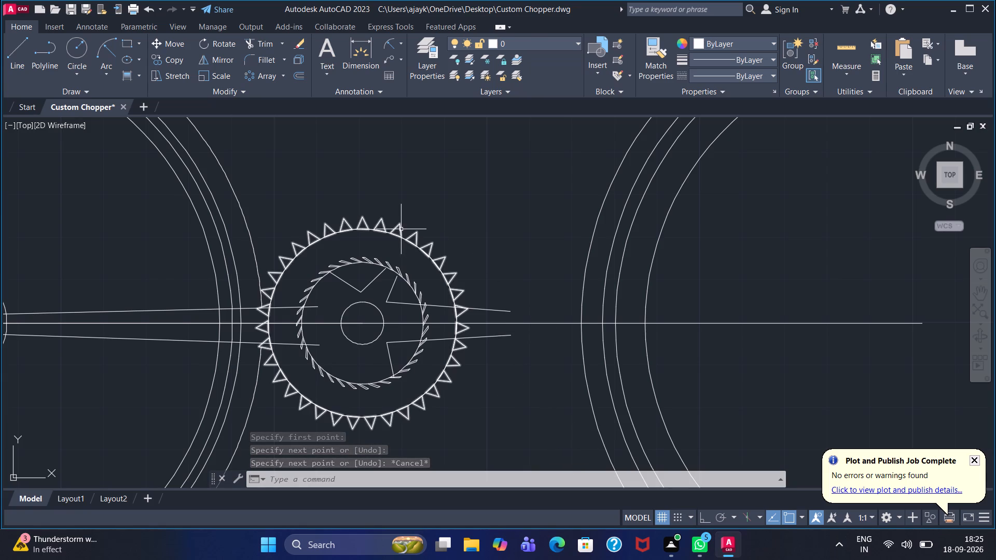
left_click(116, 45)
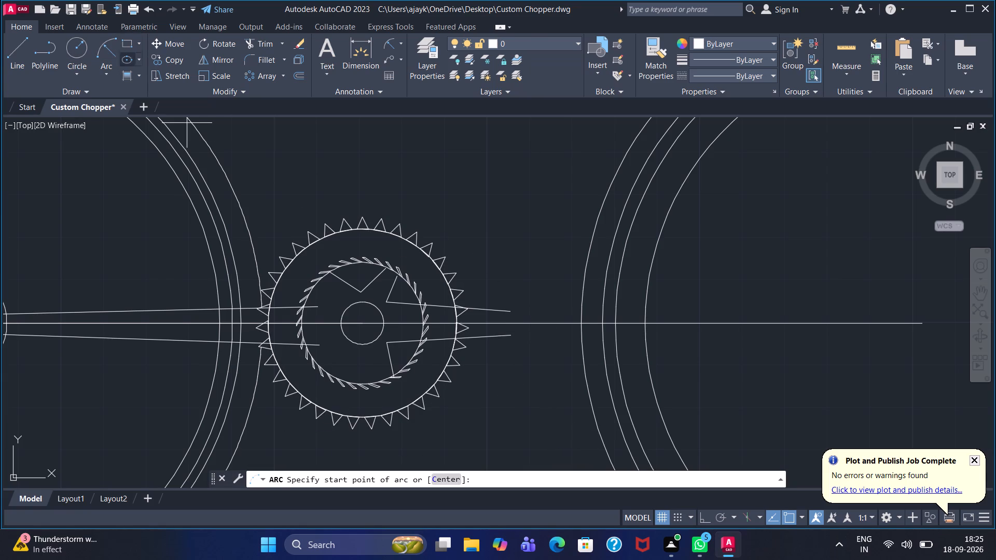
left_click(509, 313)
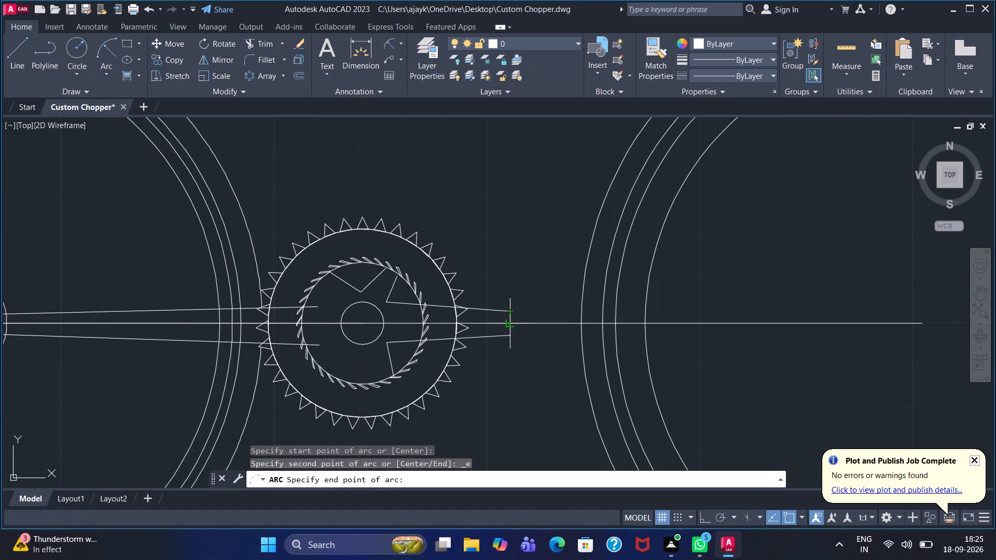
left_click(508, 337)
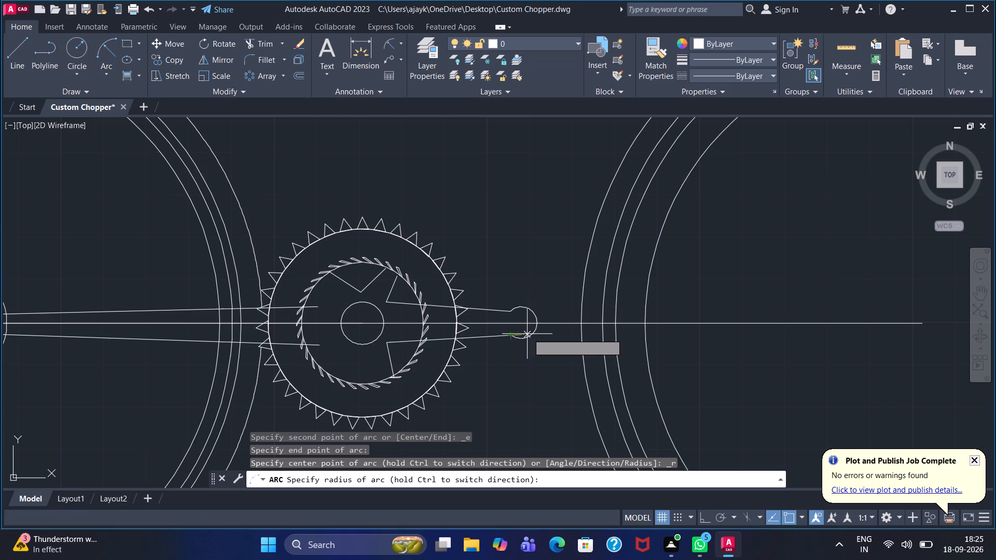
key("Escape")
Close the arm's right end with a start-end-radius arc from the lower line's end to the upper line's end, bulging outward.
left_click(100, 51)
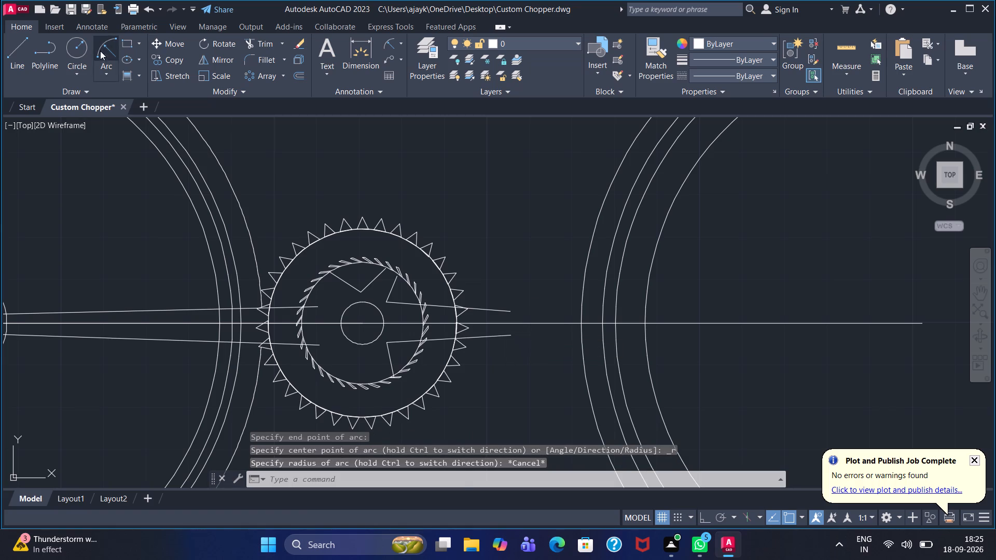
left_click(510, 334)
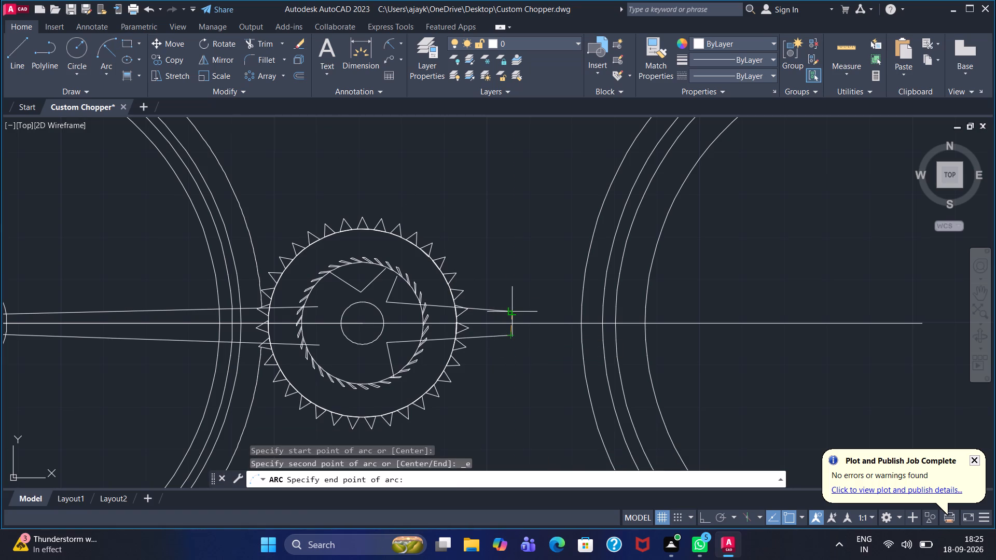
left_click(511, 311)
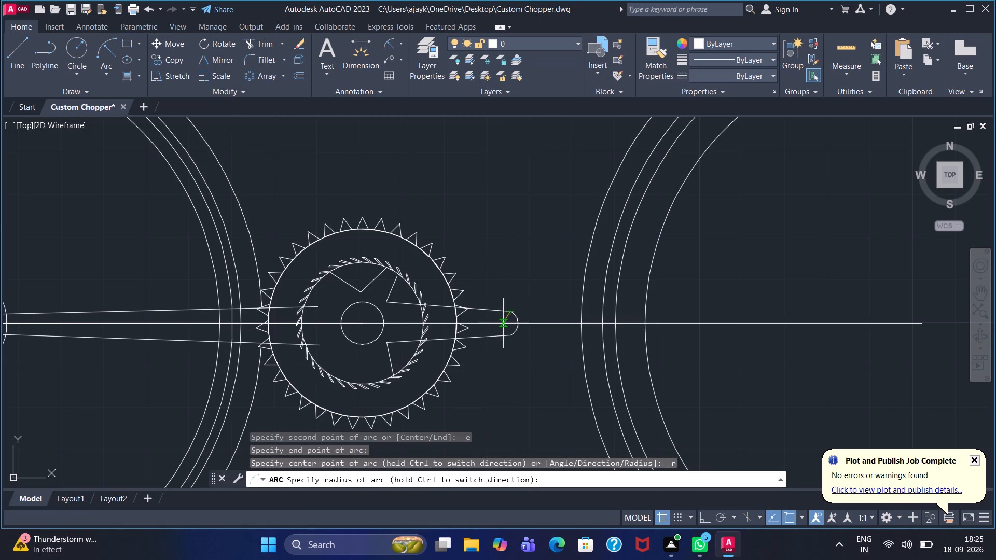
left_click(503, 323)
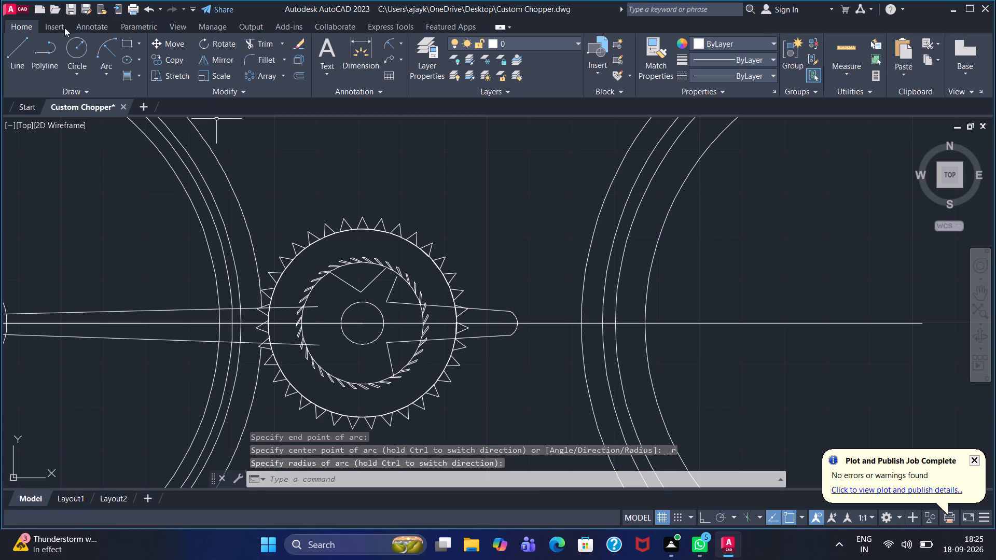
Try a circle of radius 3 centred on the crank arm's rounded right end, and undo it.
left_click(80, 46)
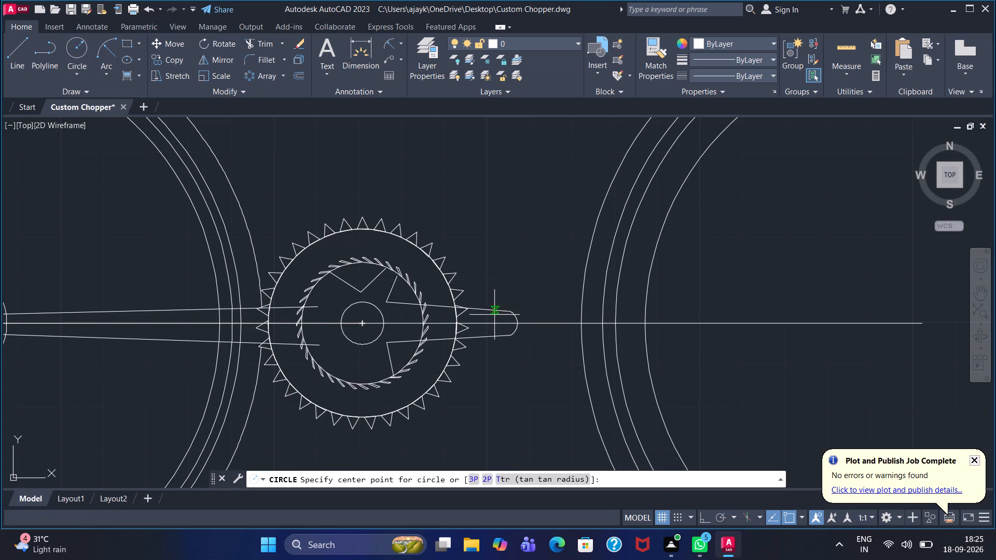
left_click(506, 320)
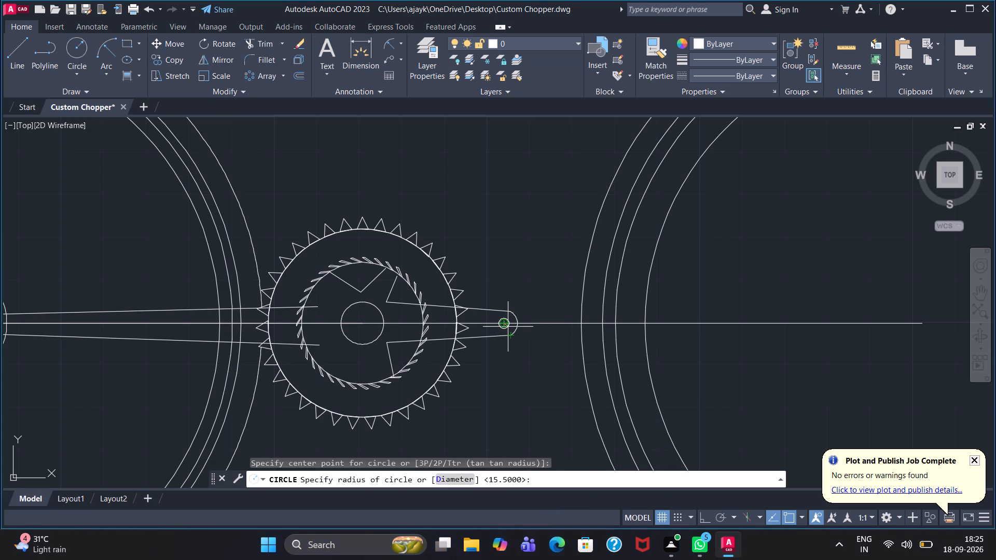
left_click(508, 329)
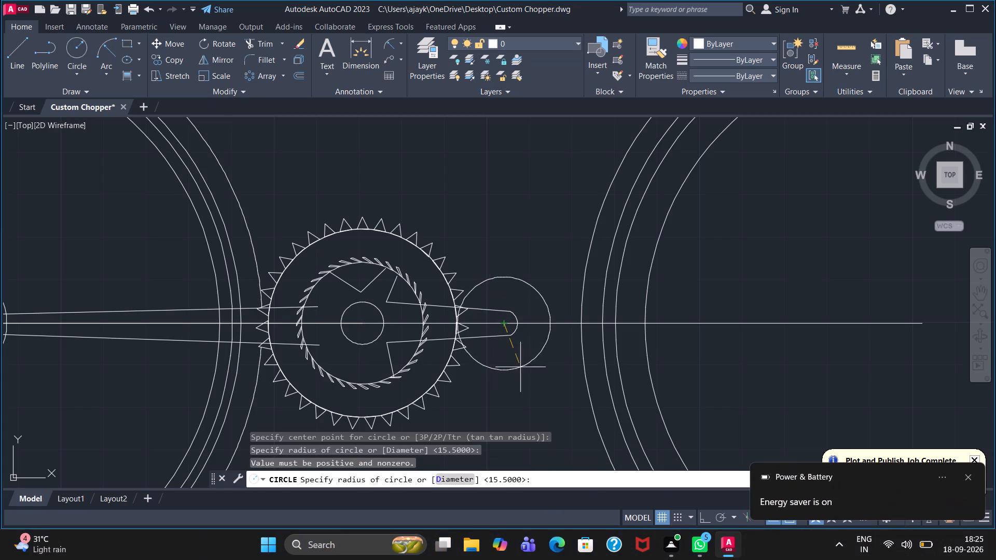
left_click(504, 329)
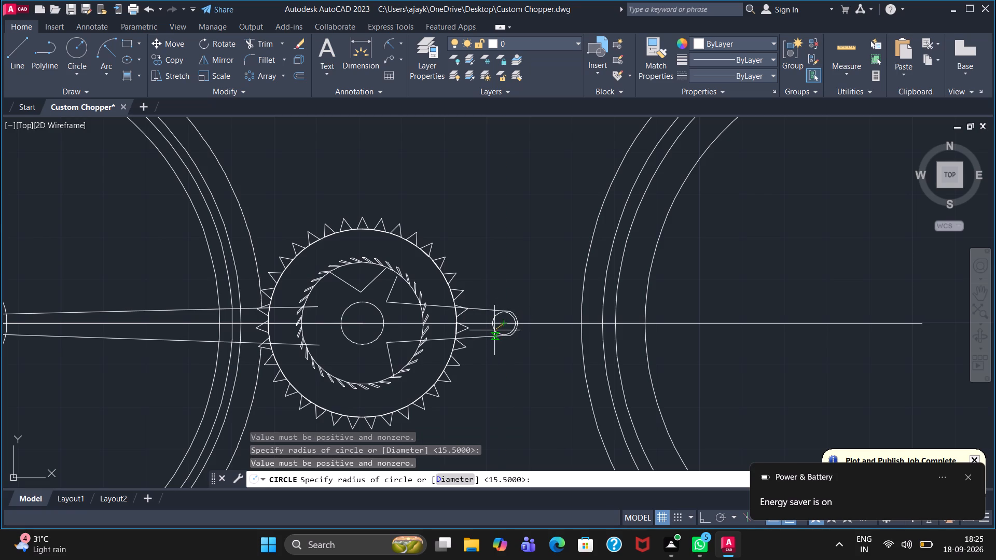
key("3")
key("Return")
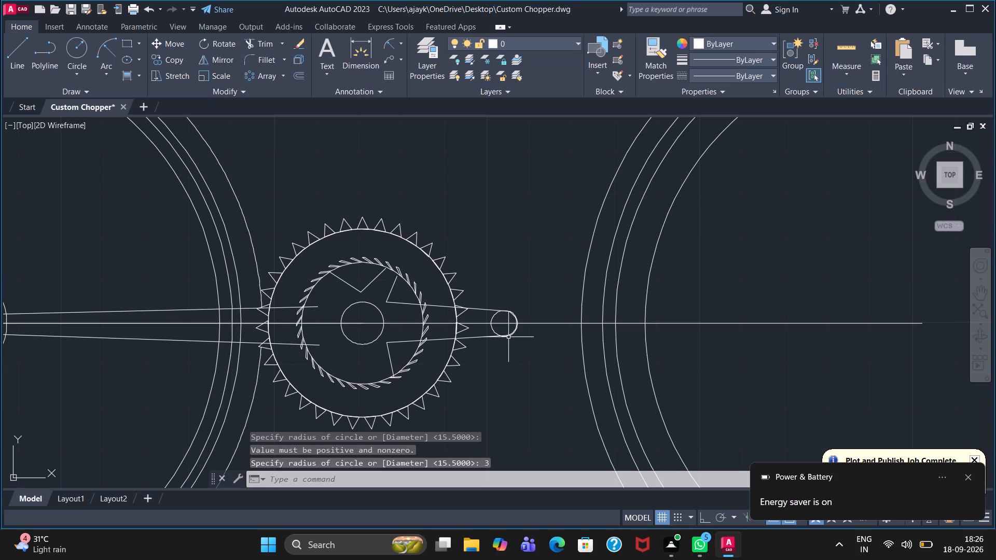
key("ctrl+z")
Draw a circle of radius 1.5 at the centre of the arc closing the crank arm's right end.
left_click(78, 45)
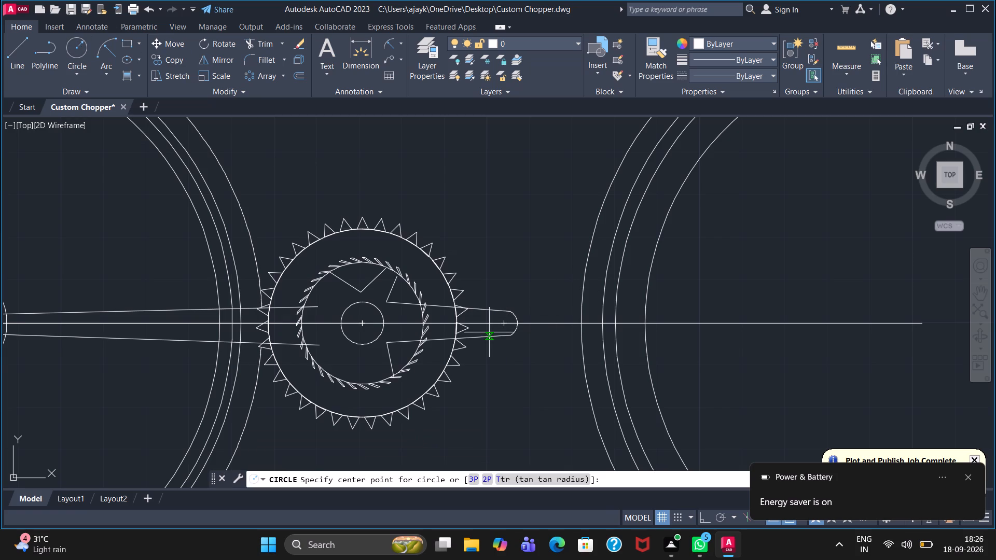
left_click(506, 325)
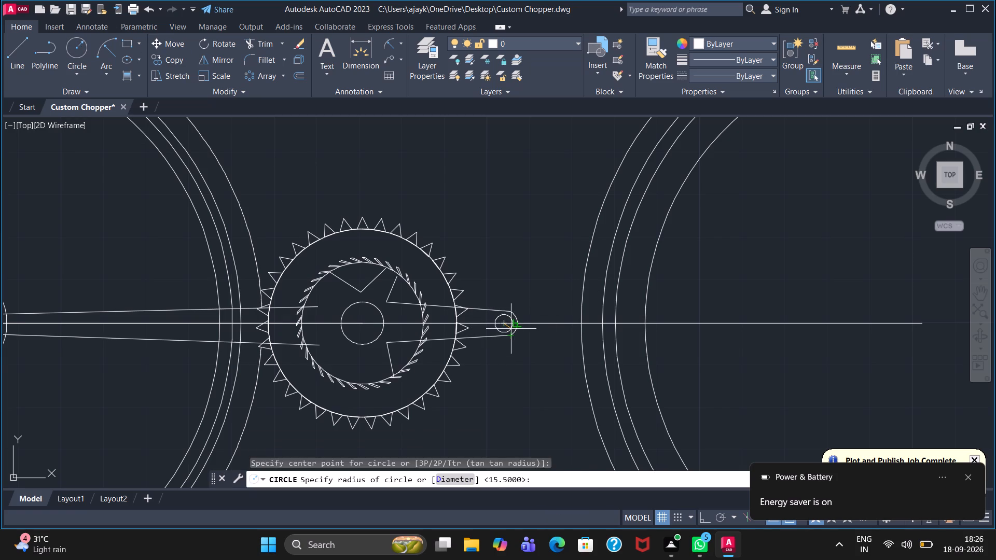
type("1.5")
key("Return")
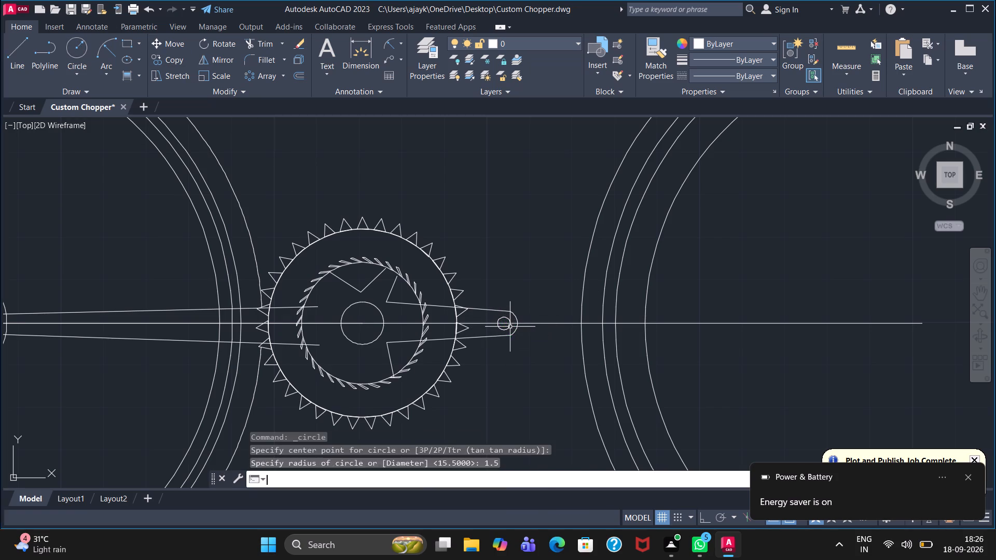
key("Escape")
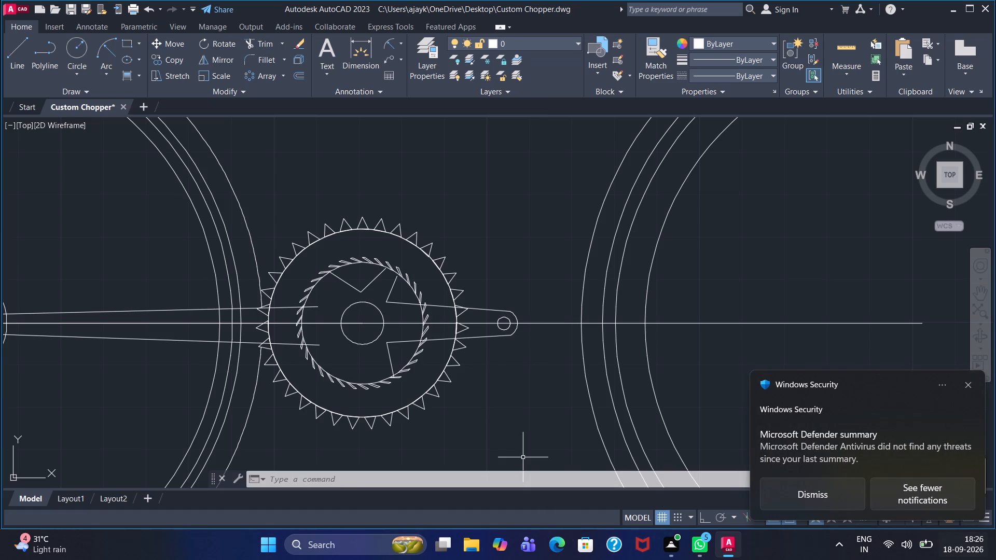
left_click(967, 384)
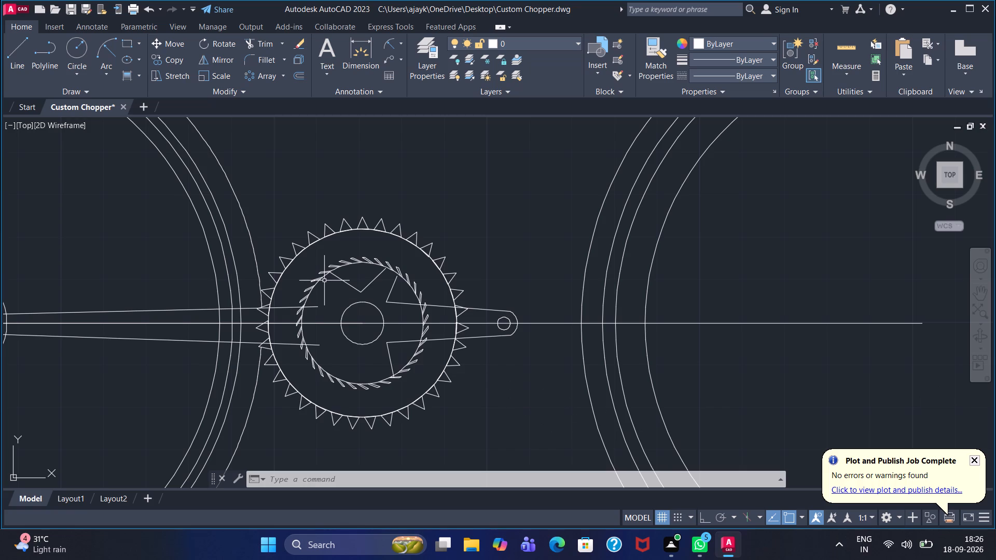
Draw a two-segment V from the inner ring's lower-right edge to a point just below the hub circle and back to the ring's lower-left edge.
left_click(17, 57)
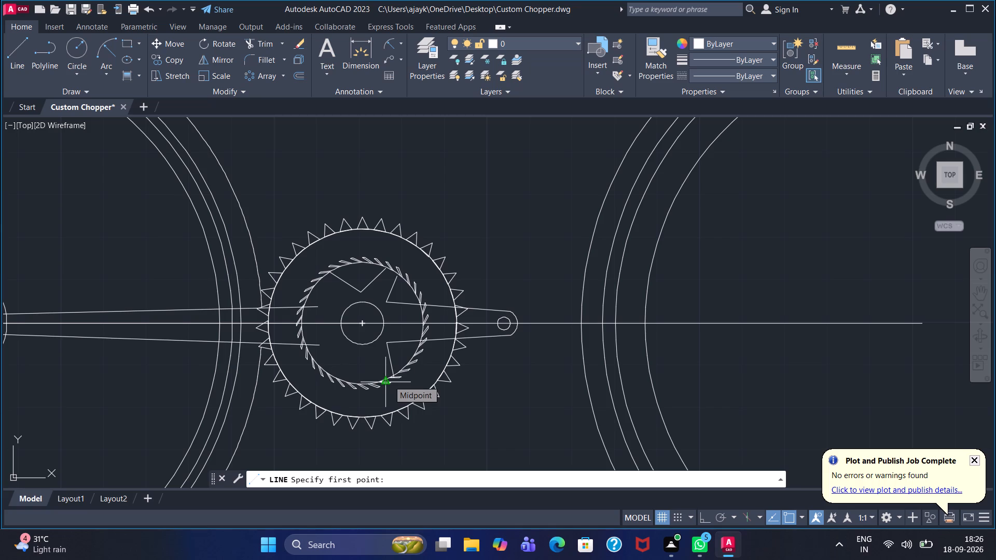
left_click(389, 381)
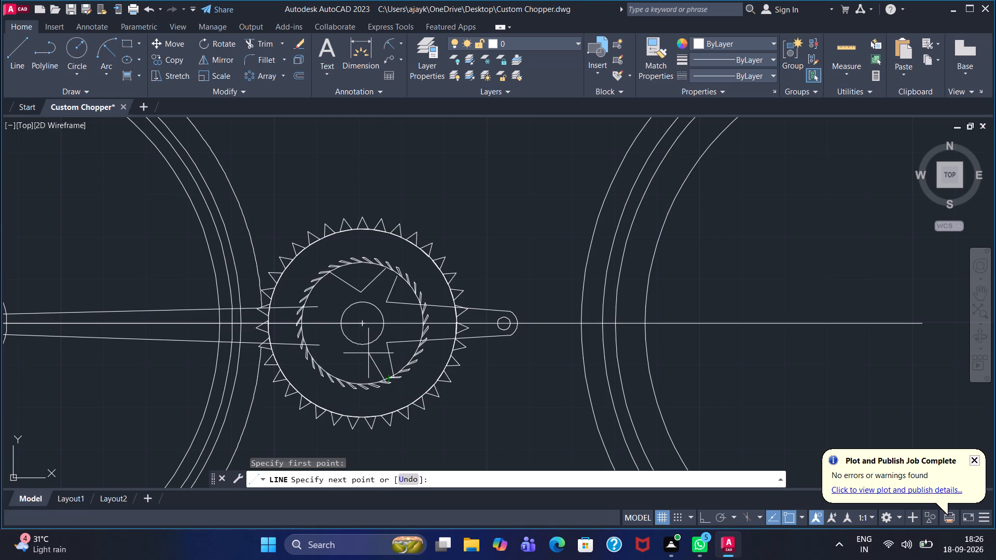
left_click(368, 356)
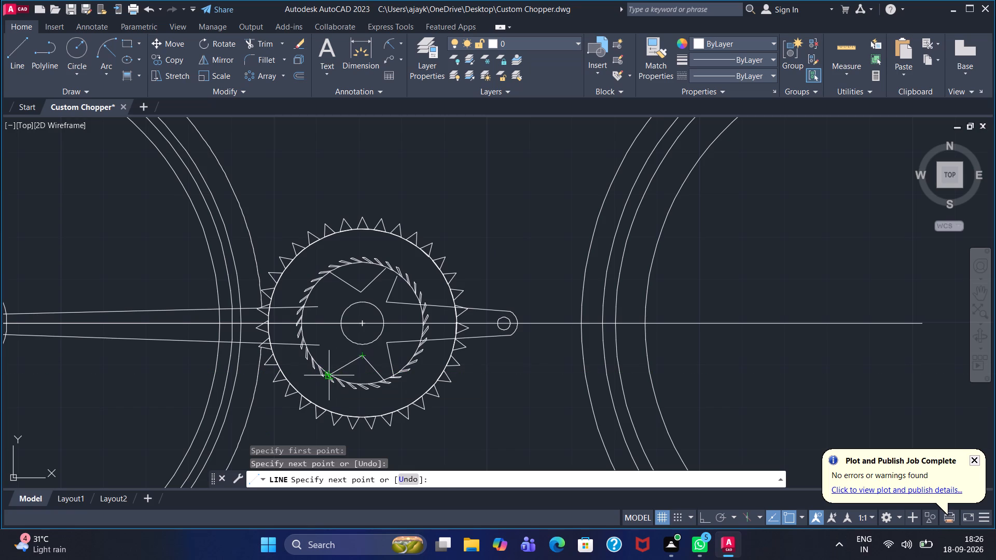
left_click(329, 374)
right_click(342, 341)
left_click(346, 347)
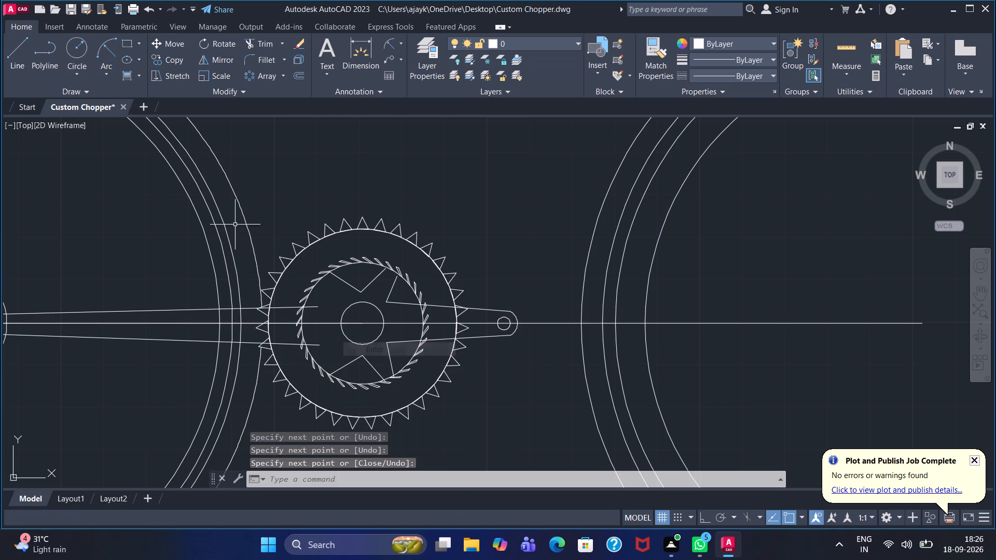
Draw a two-segment V from the inner ring's lower-left edge to the wheelbase line left of the hub and up to the ring's upper-left edge.
left_click(14, 55)
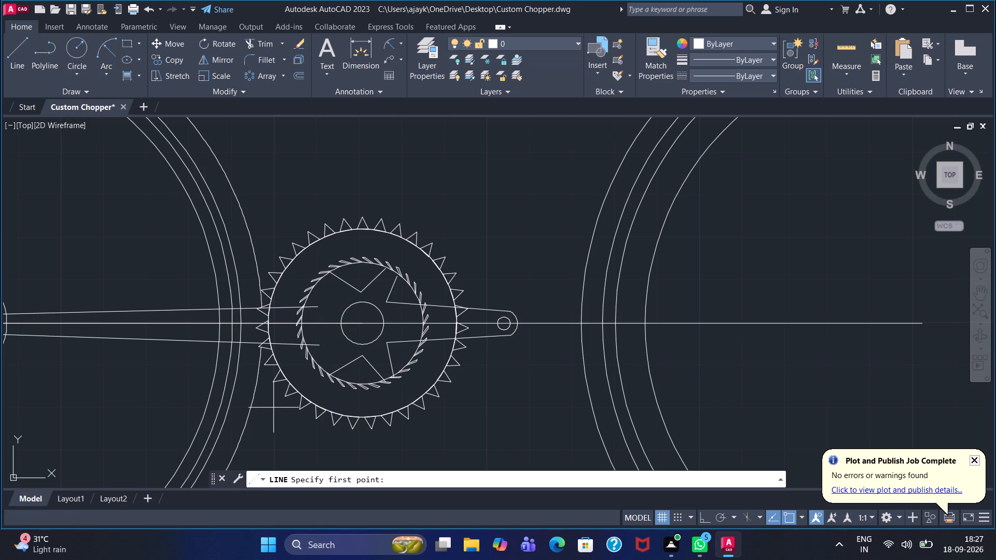
left_click(322, 366)
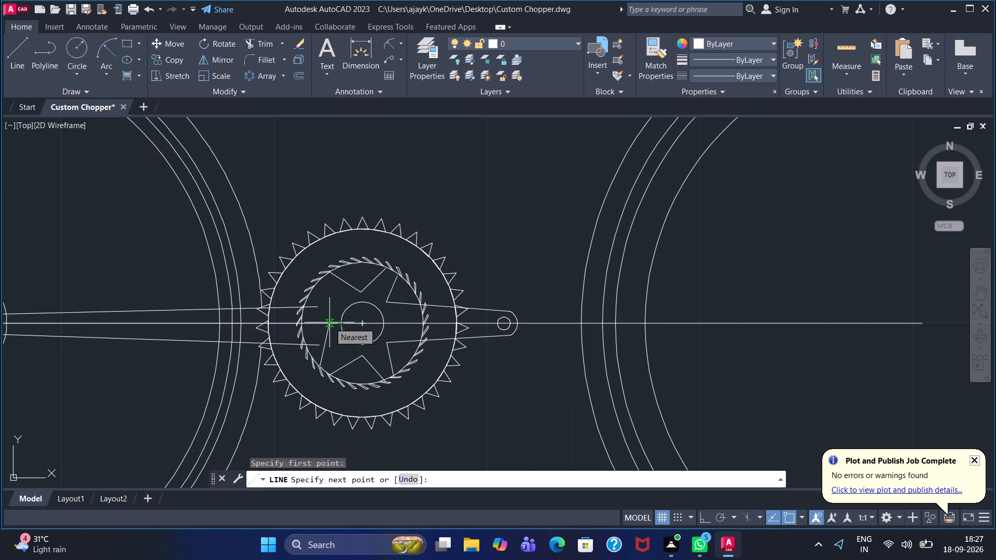
left_click(329, 323)
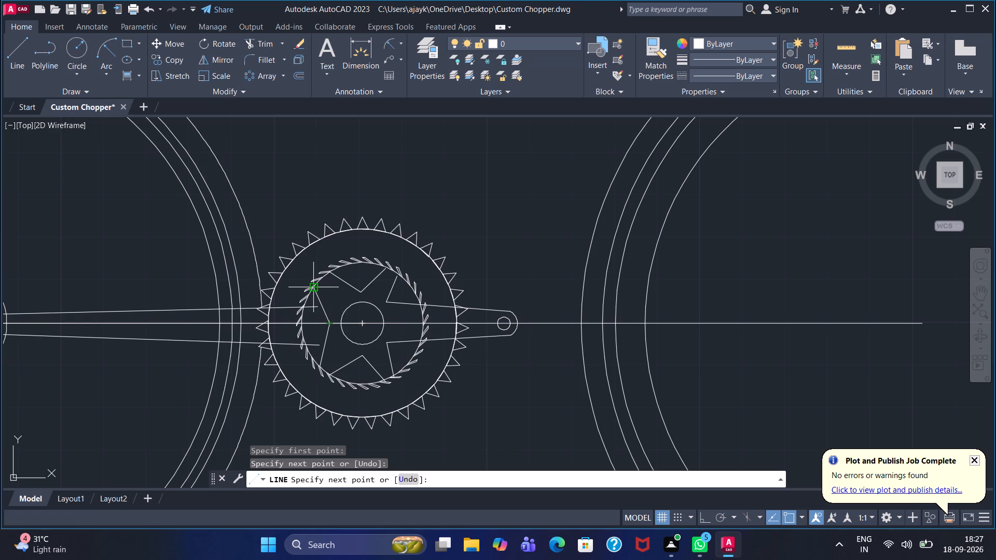
left_click(320, 289)
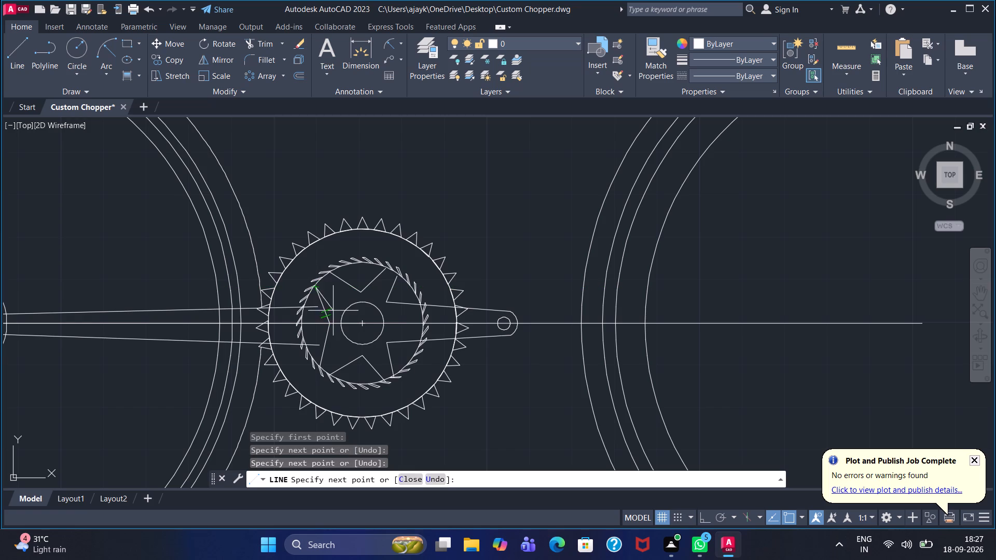
key("Escape")
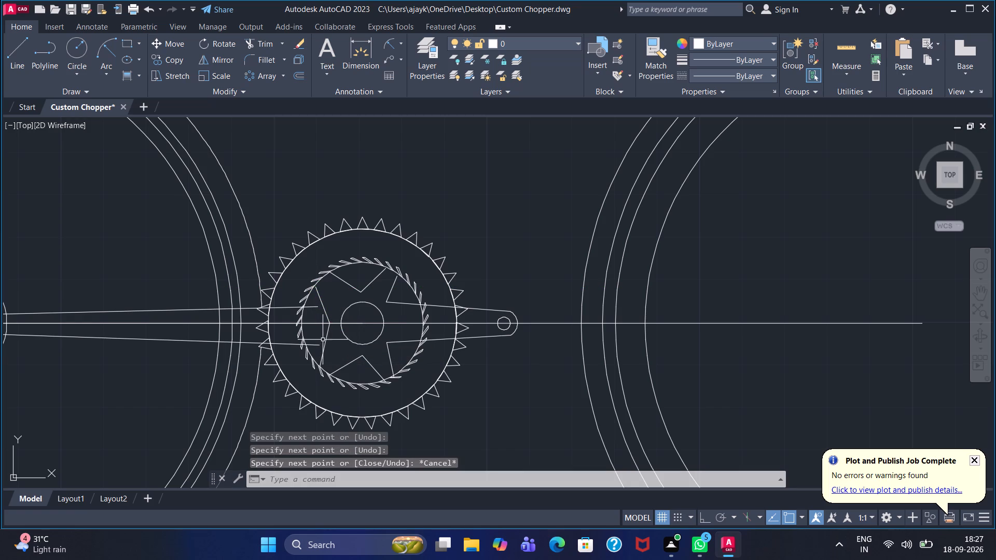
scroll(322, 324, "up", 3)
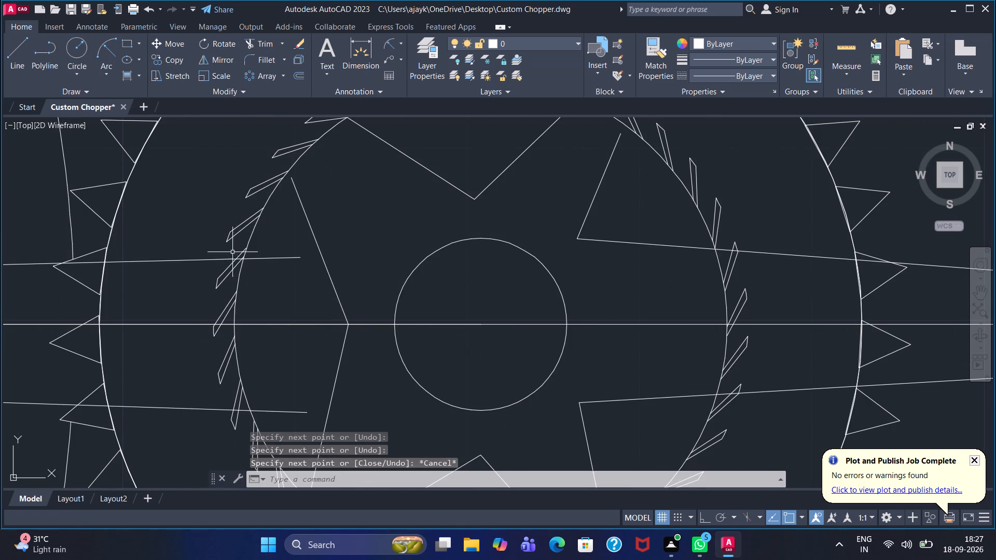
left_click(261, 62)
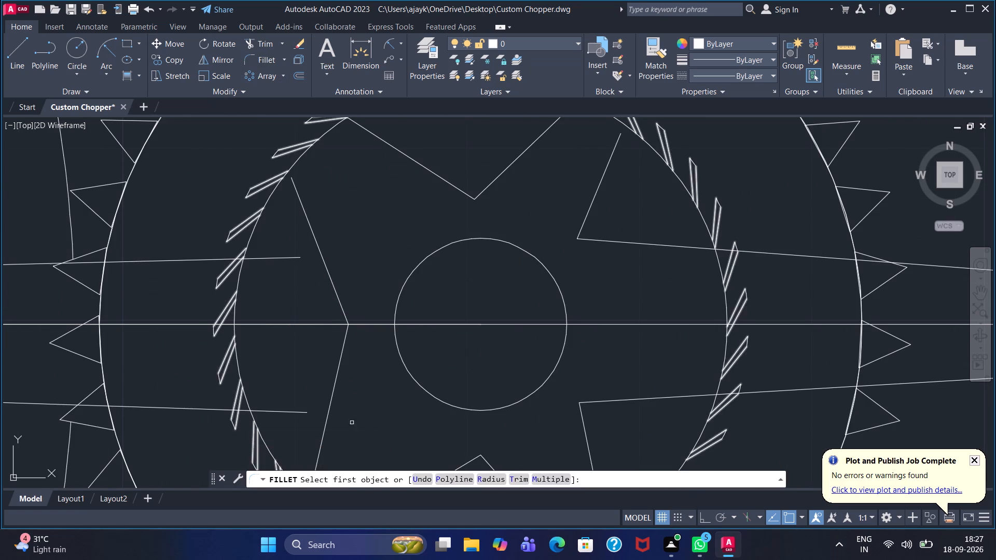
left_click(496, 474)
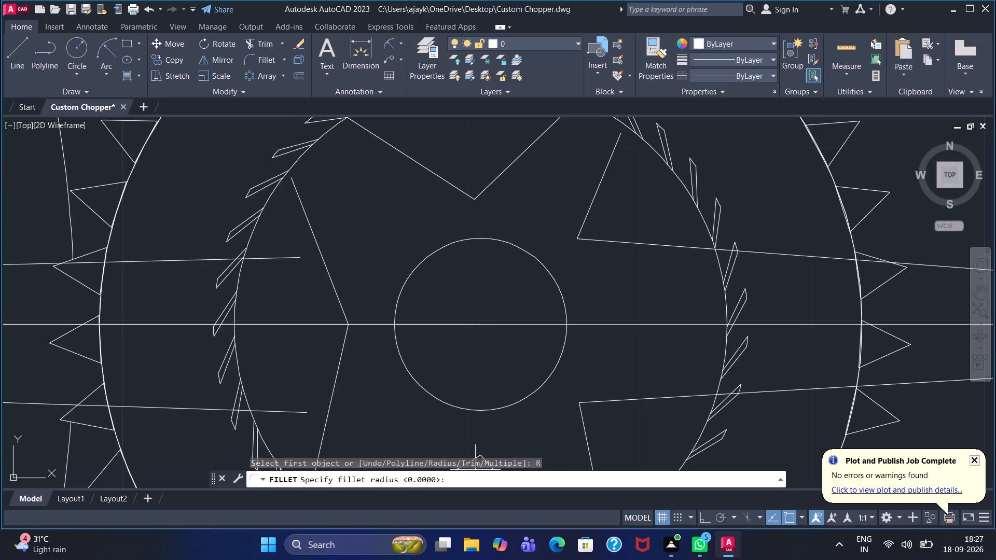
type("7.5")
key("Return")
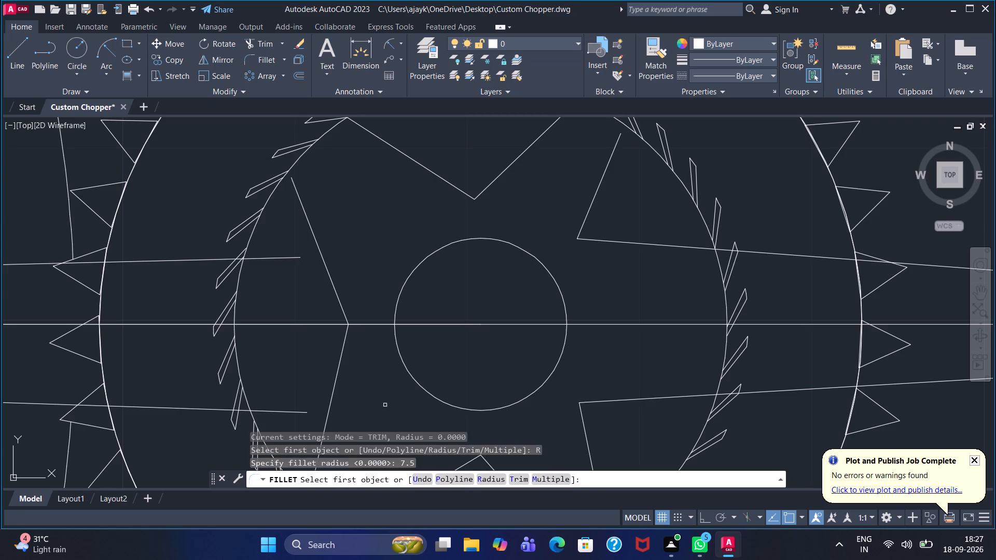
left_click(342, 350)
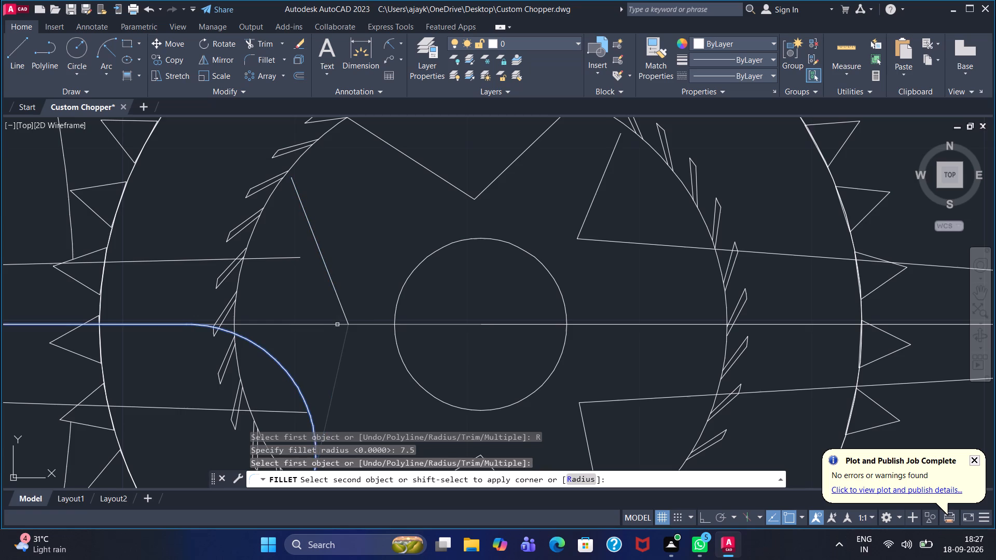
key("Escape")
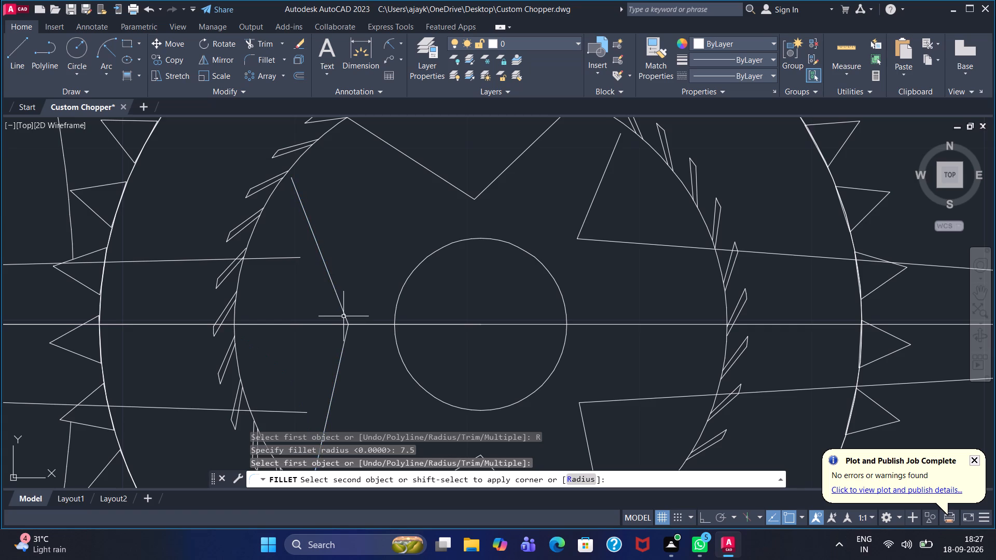
Fillet the corner of the V left of the hub circle with radius 12.
left_click(259, 60)
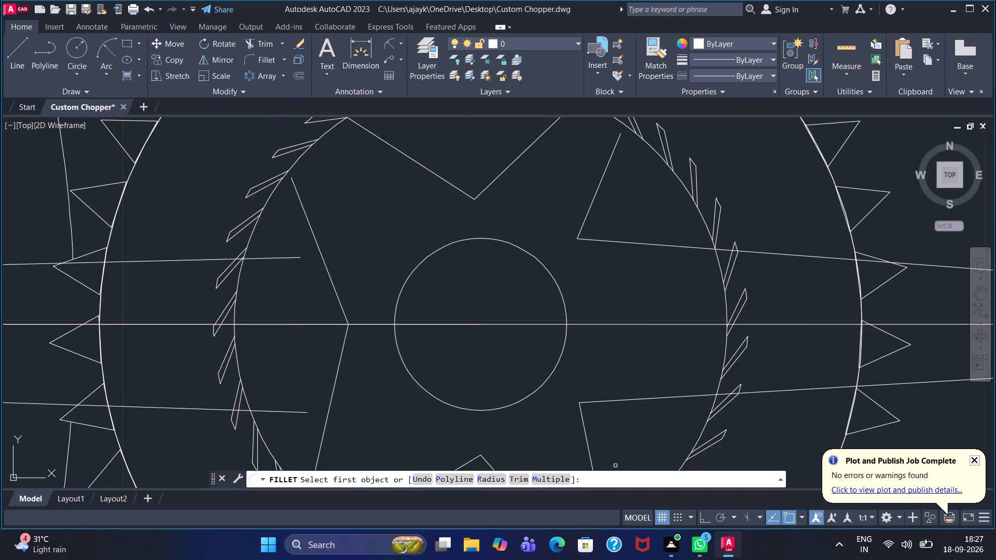
left_click(494, 475)
type("12")
key("Return")
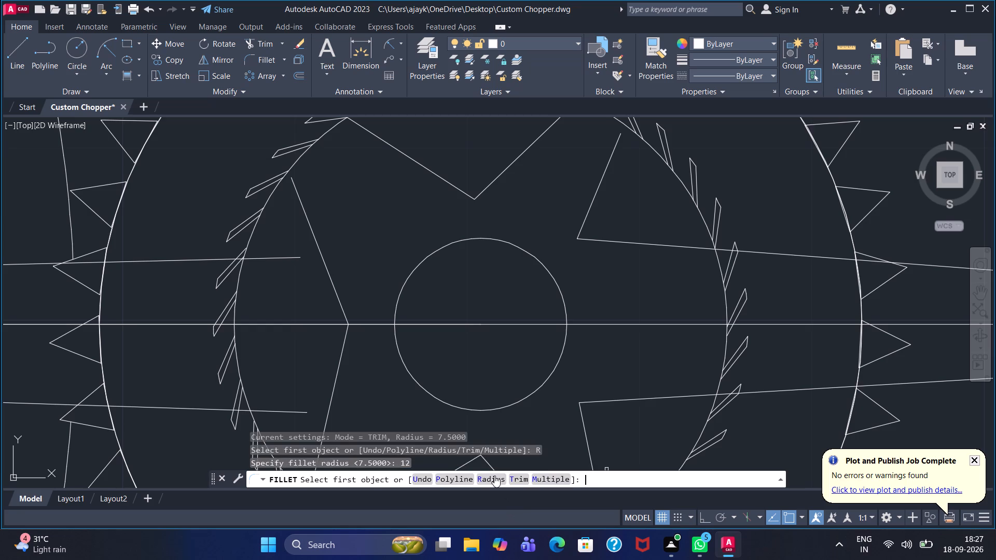
left_click(344, 354)
left_click(342, 347)
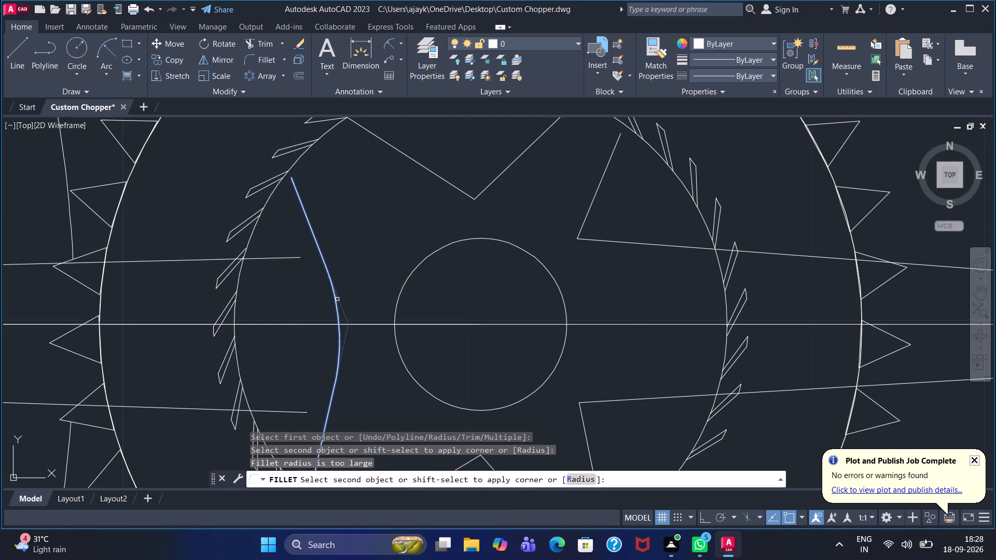
left_click(337, 299)
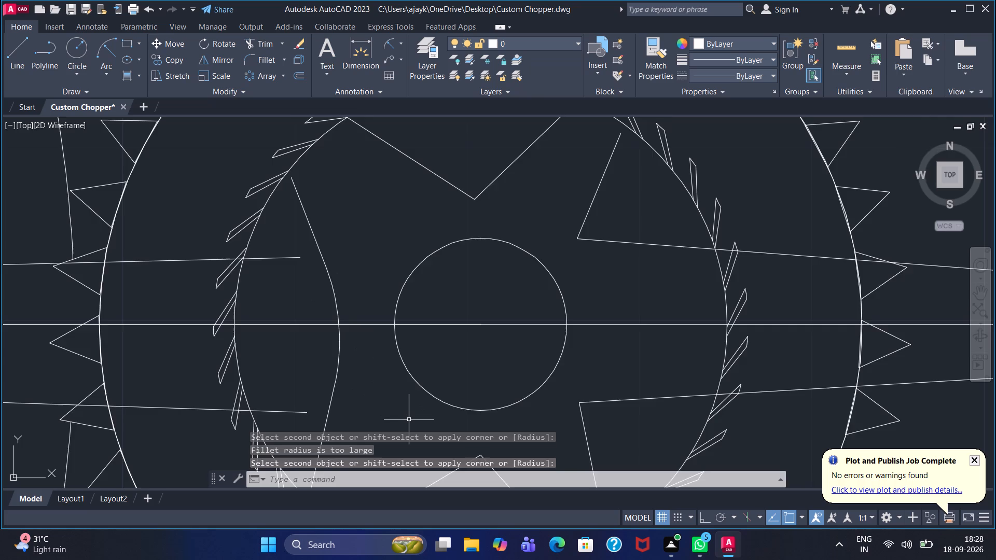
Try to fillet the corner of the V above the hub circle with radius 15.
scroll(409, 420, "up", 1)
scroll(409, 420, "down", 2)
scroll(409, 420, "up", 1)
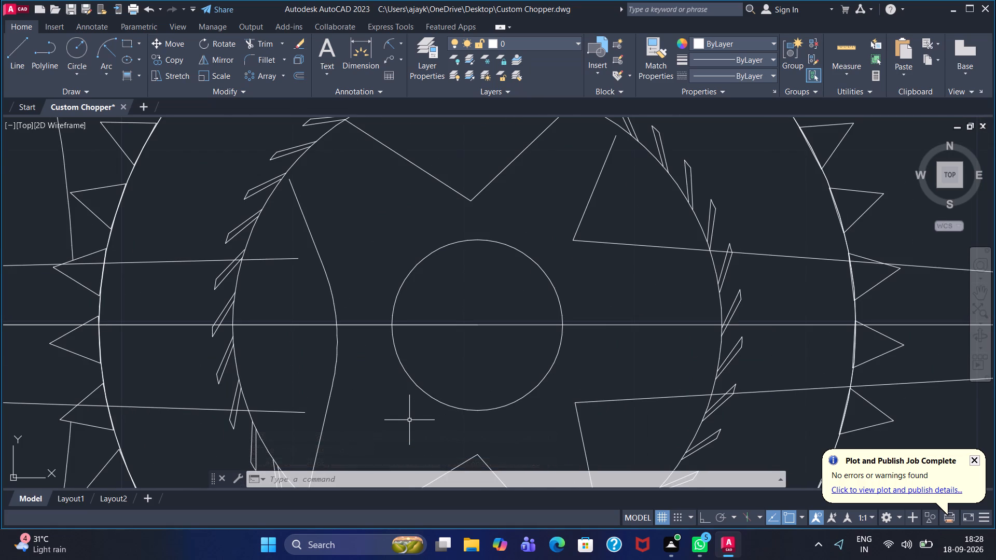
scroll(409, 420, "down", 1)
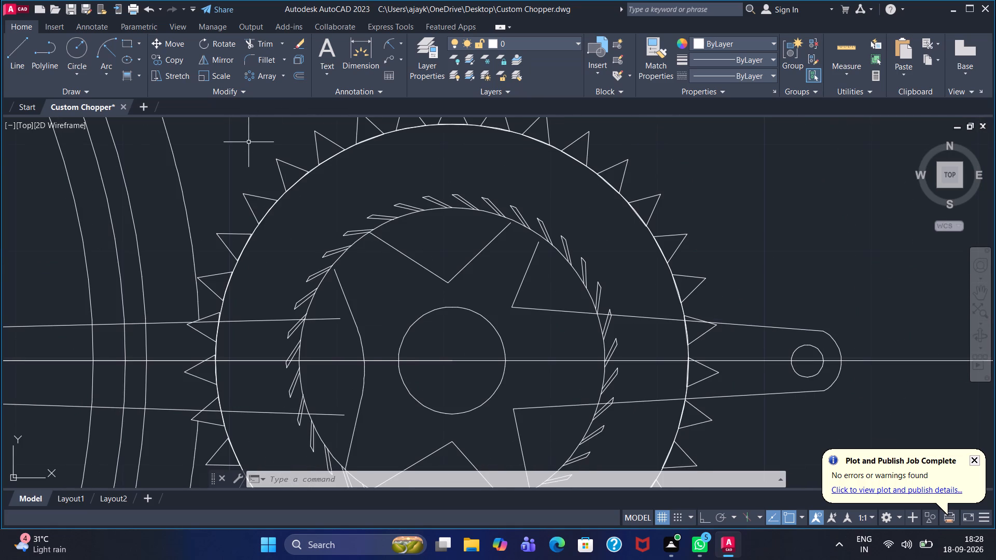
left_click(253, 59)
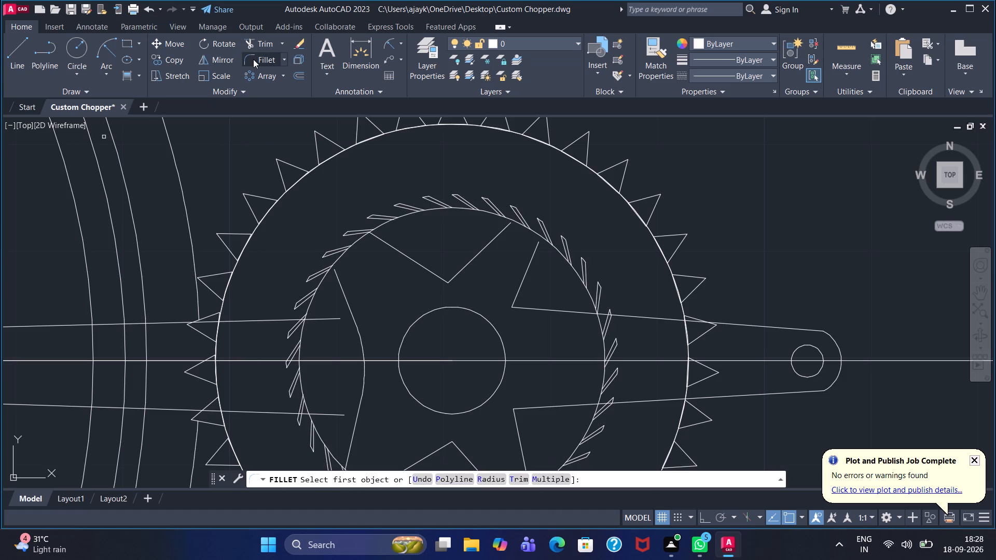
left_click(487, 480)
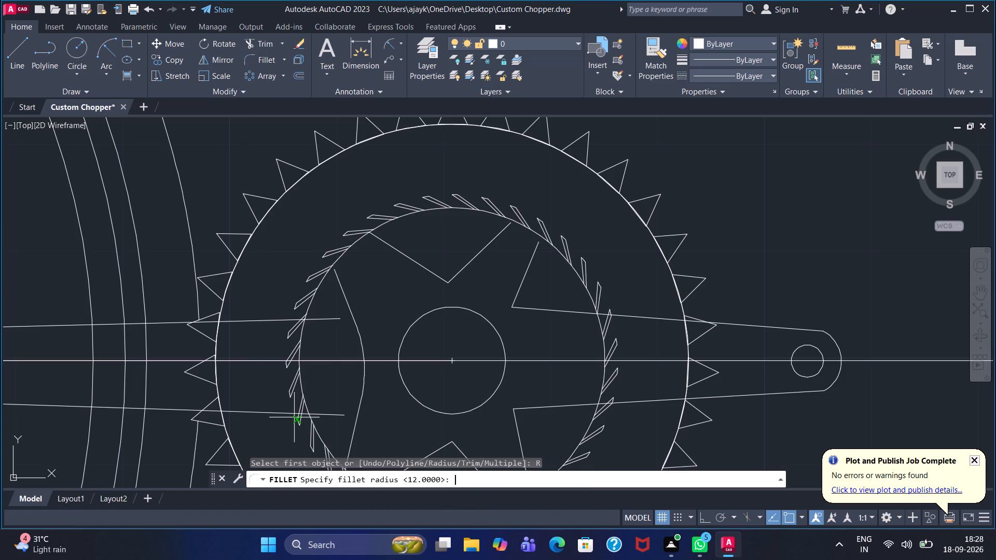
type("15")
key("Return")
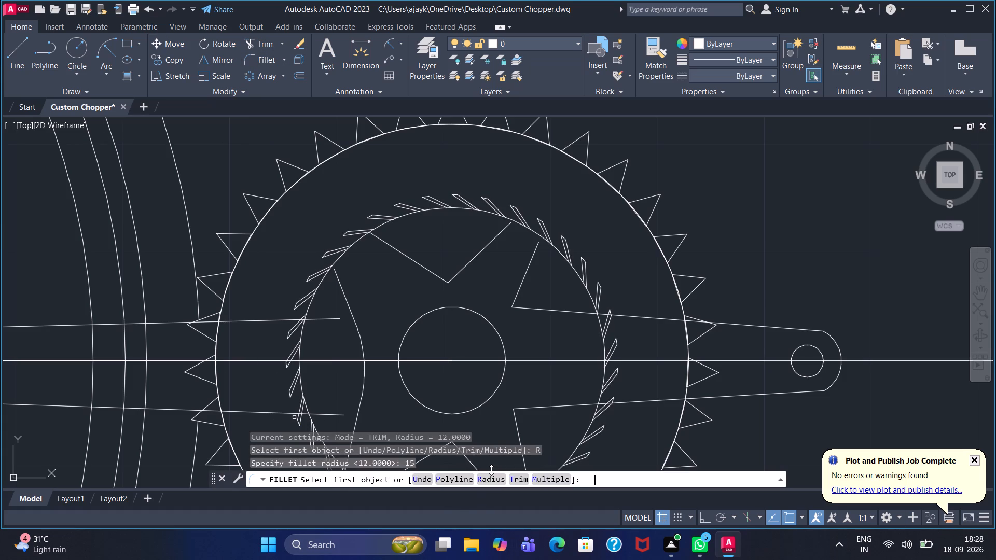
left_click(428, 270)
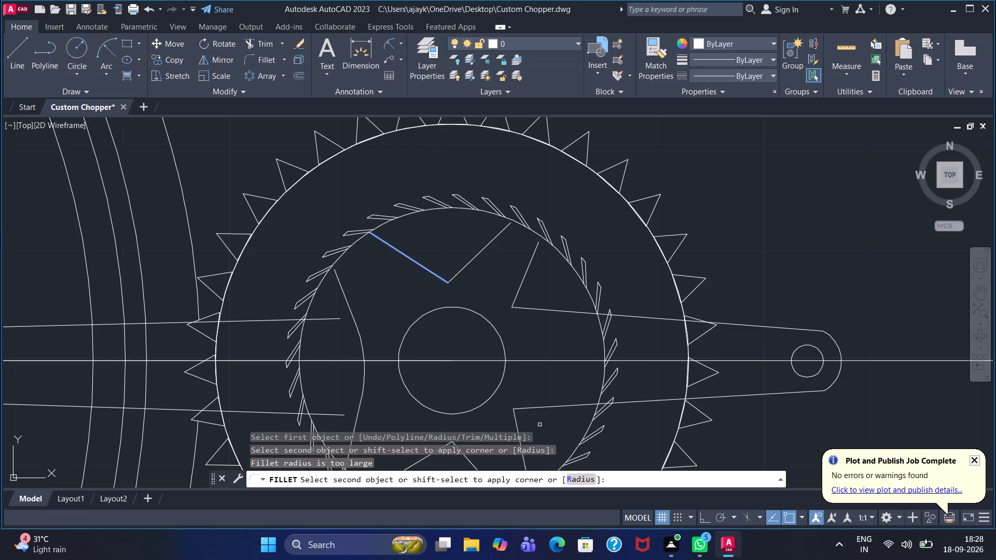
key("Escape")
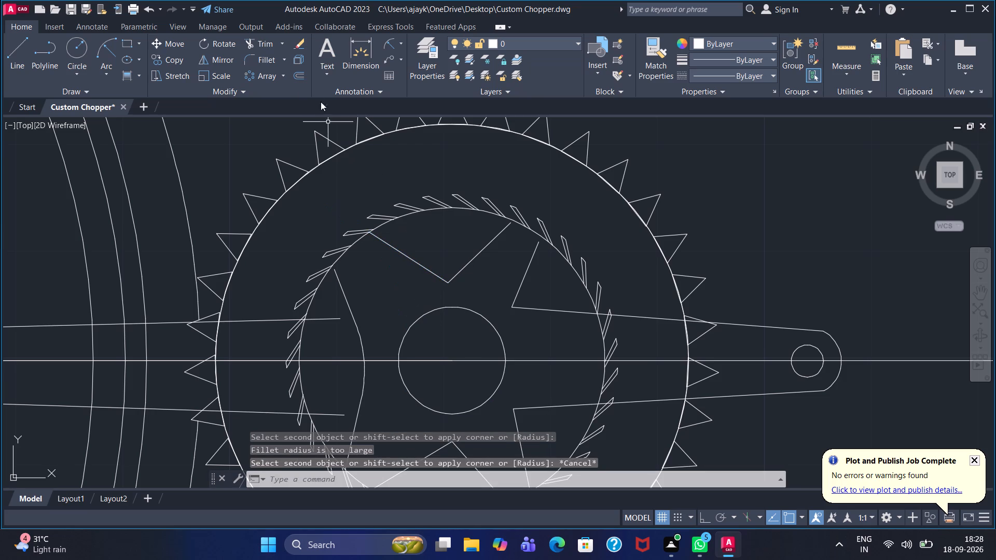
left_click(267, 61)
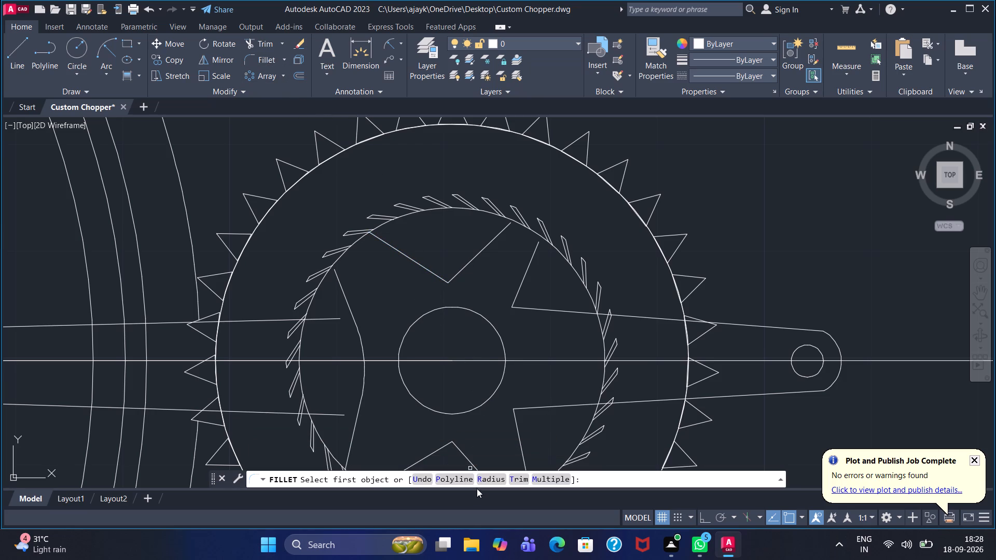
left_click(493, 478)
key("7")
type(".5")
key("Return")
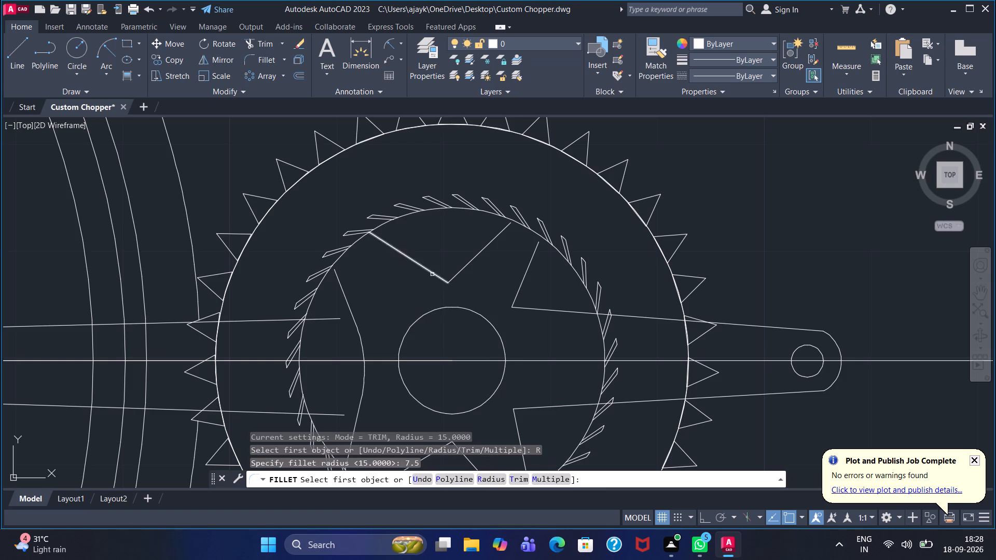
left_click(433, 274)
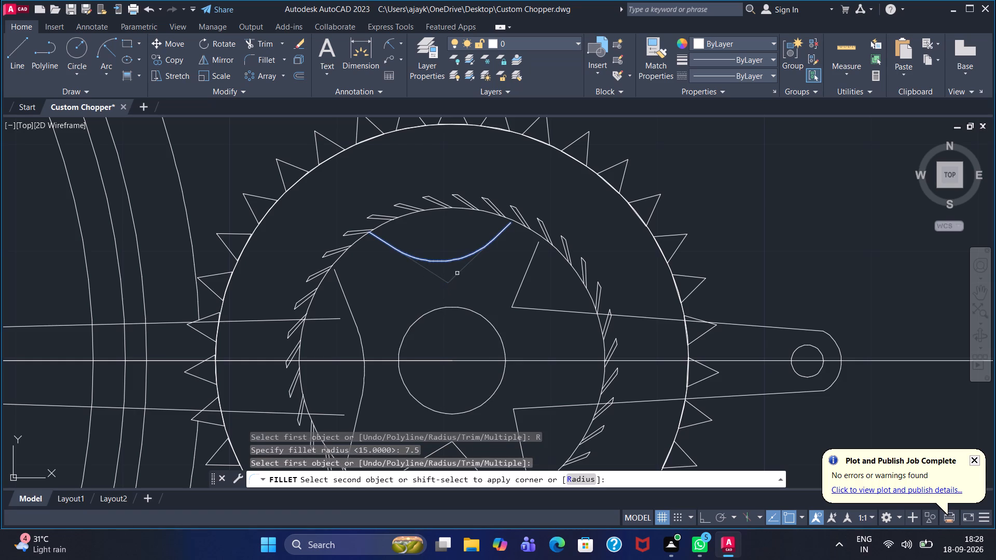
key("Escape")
Fillet the corner of the V above the hub circle with radius 5.
left_click(253, 59)
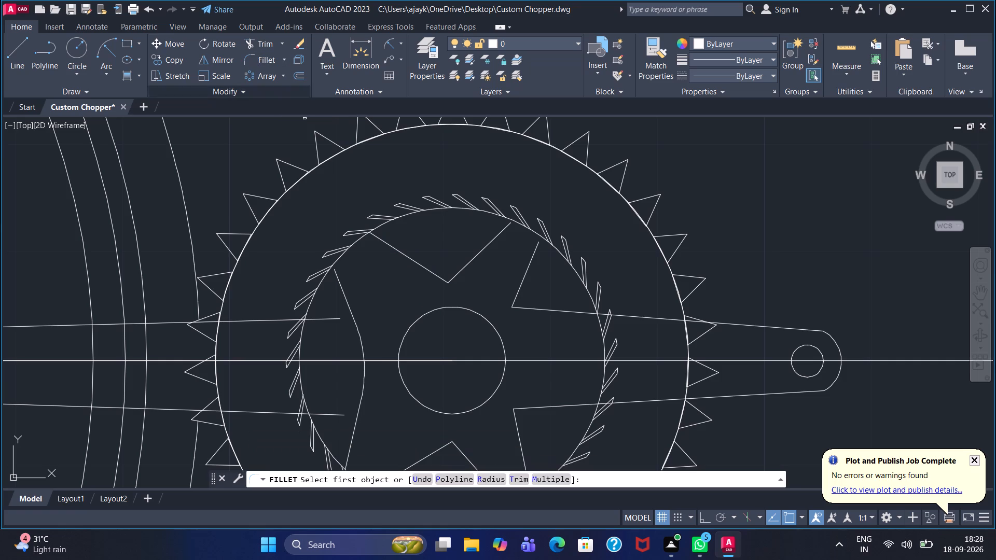
left_click(492, 480)
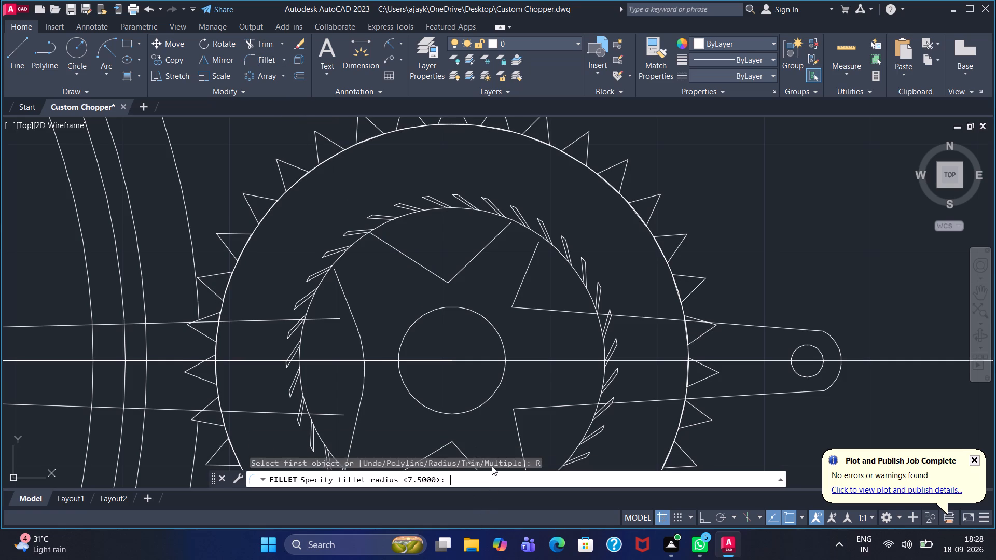
key("5")
key("Return")
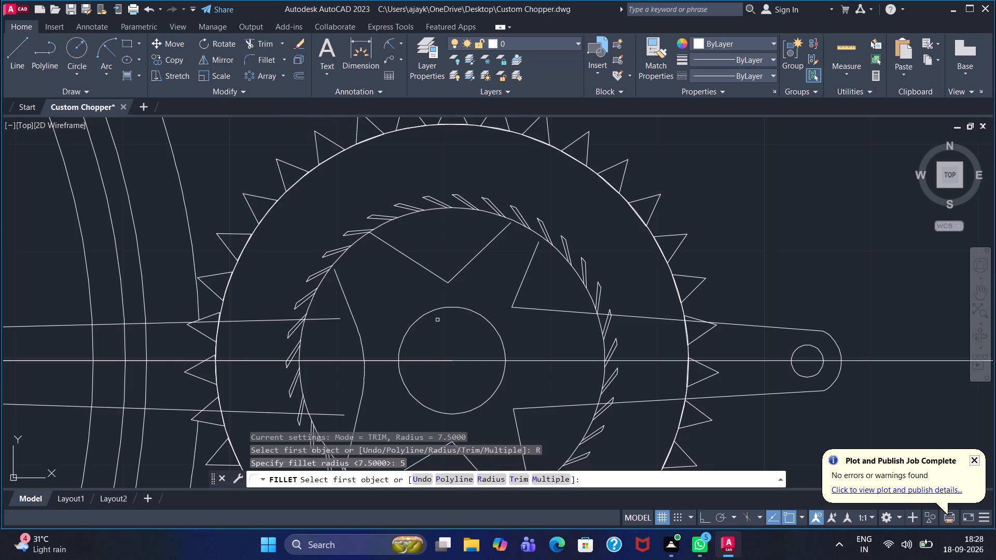
left_click(435, 277)
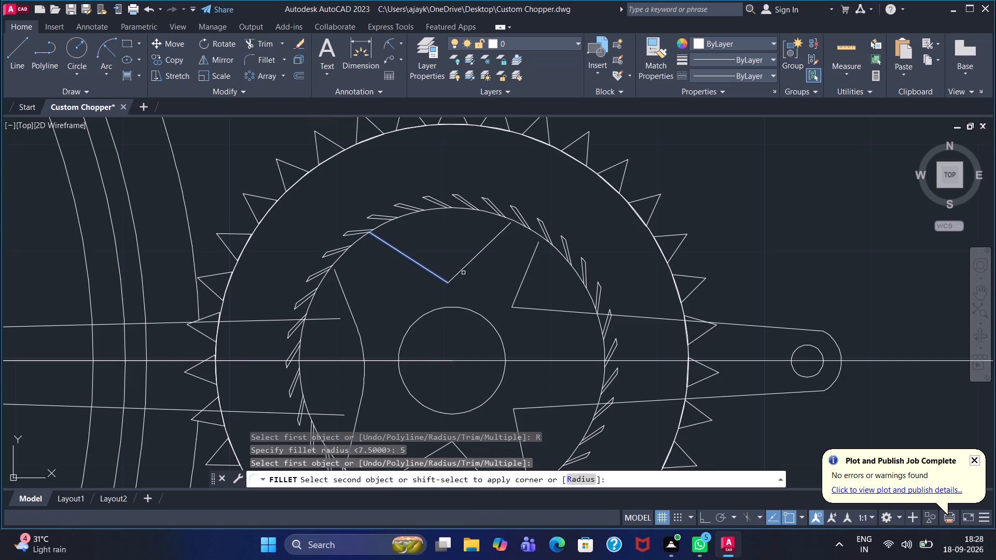
left_click(464, 270)
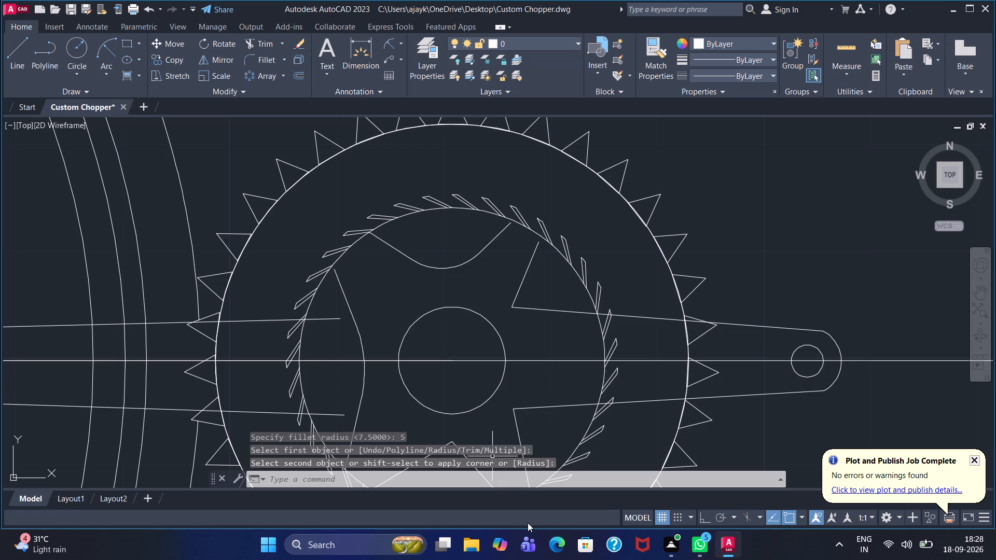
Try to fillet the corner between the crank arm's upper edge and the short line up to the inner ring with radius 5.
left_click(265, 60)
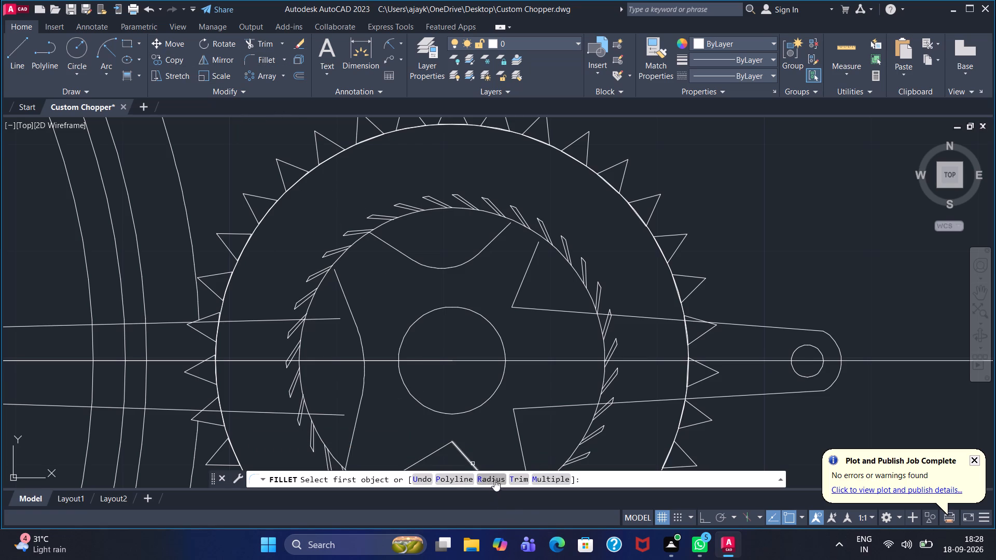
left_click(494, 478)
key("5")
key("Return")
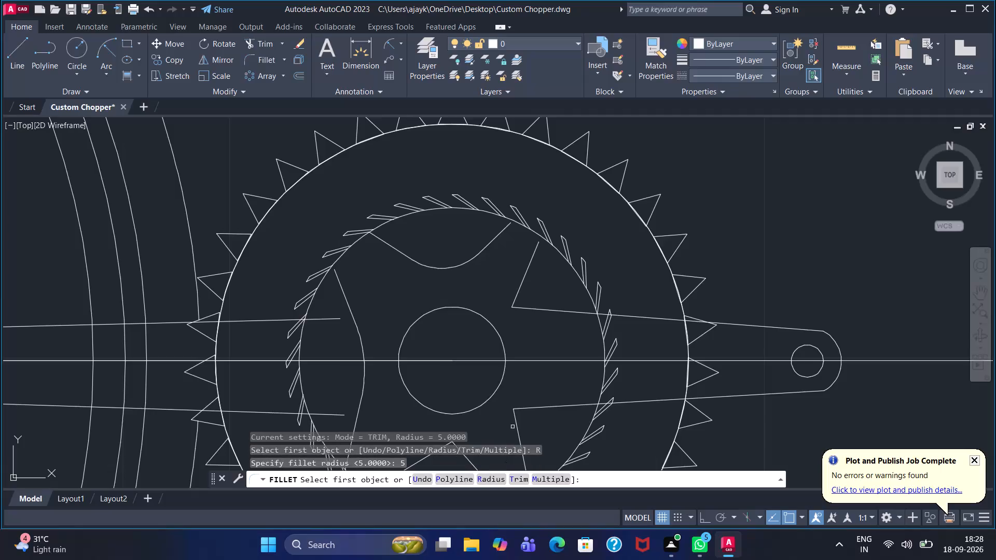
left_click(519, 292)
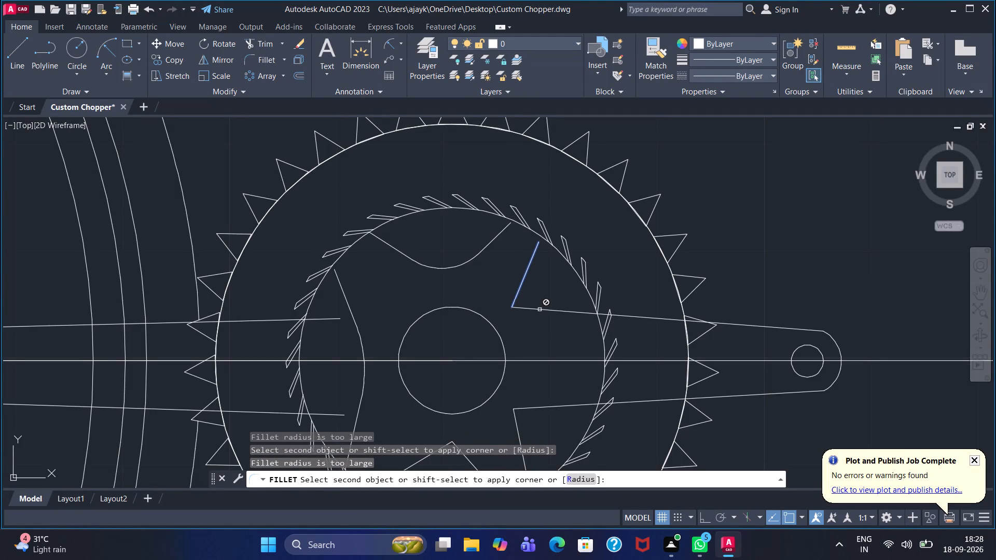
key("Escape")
Fillet the corner between the crank arm's upper edge and the short line up to the inner ring with radius 3.
left_click(265, 63)
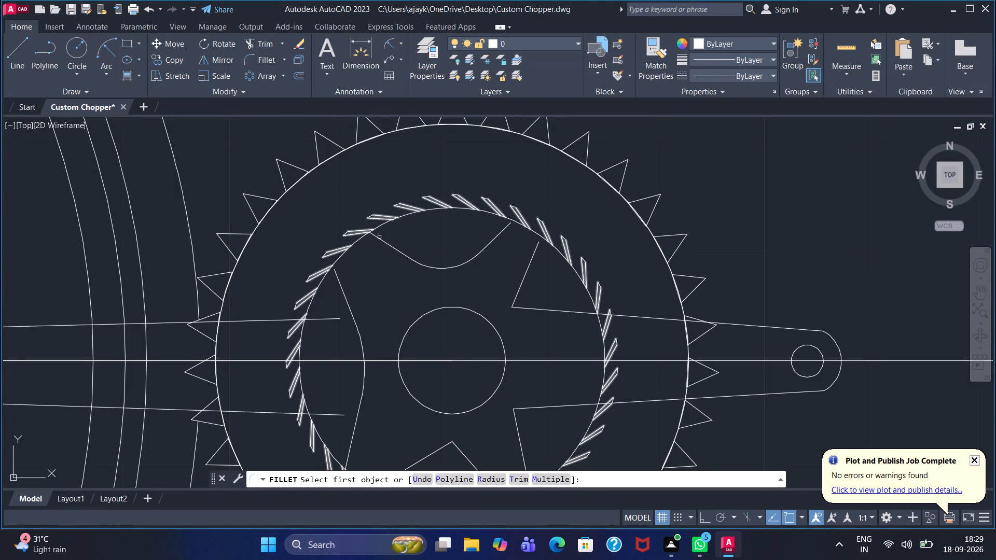
left_click(499, 479)
key("3")
key("Return")
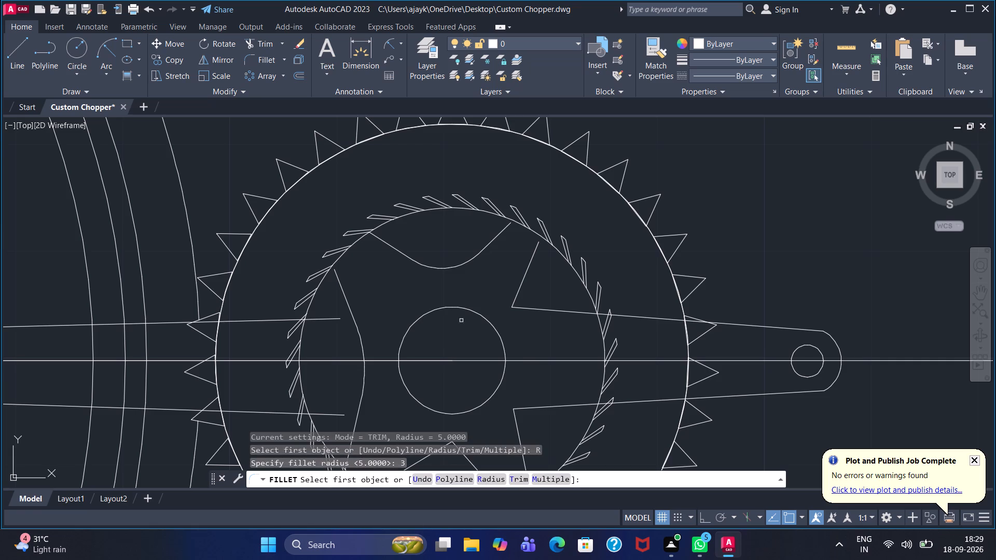
left_click(522, 288)
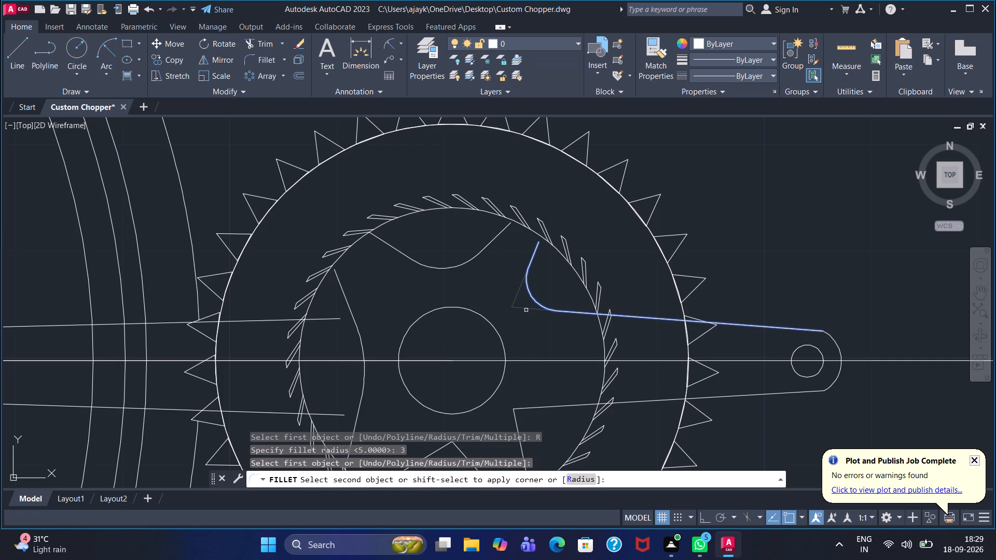
left_click(526, 310)
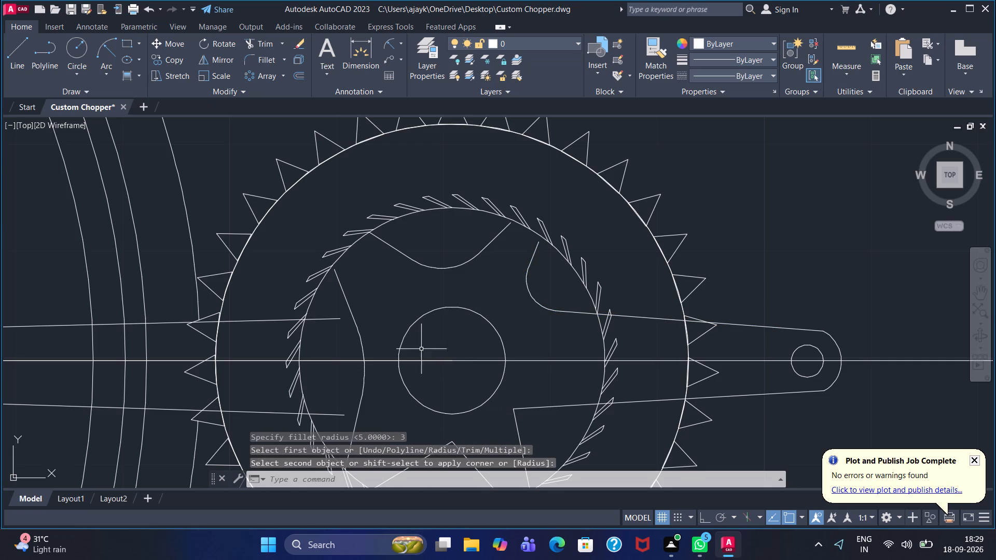
Fillet the corner between the crank arm's lower edge and the short line down to the inner ring with radius 4.5.
left_click(270, 57)
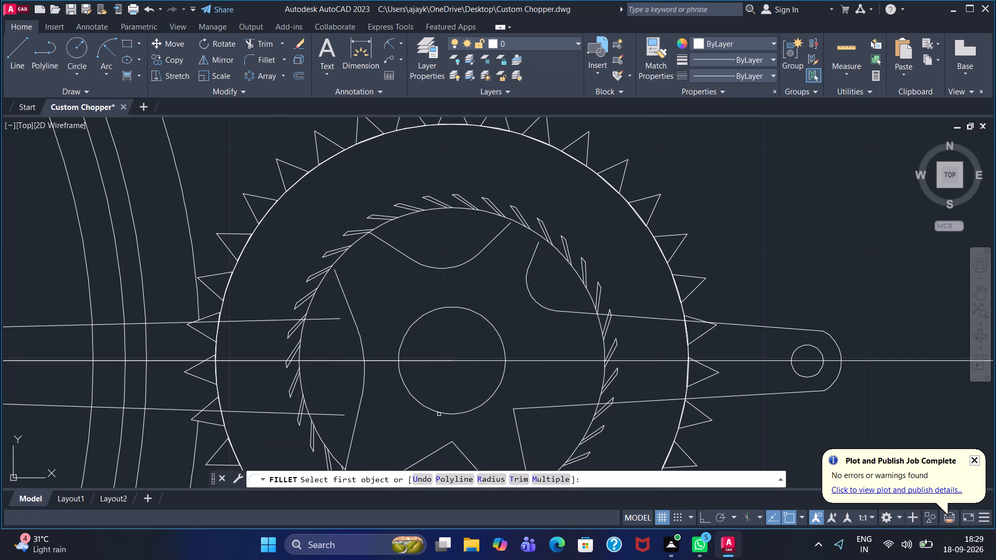
left_click(495, 481)
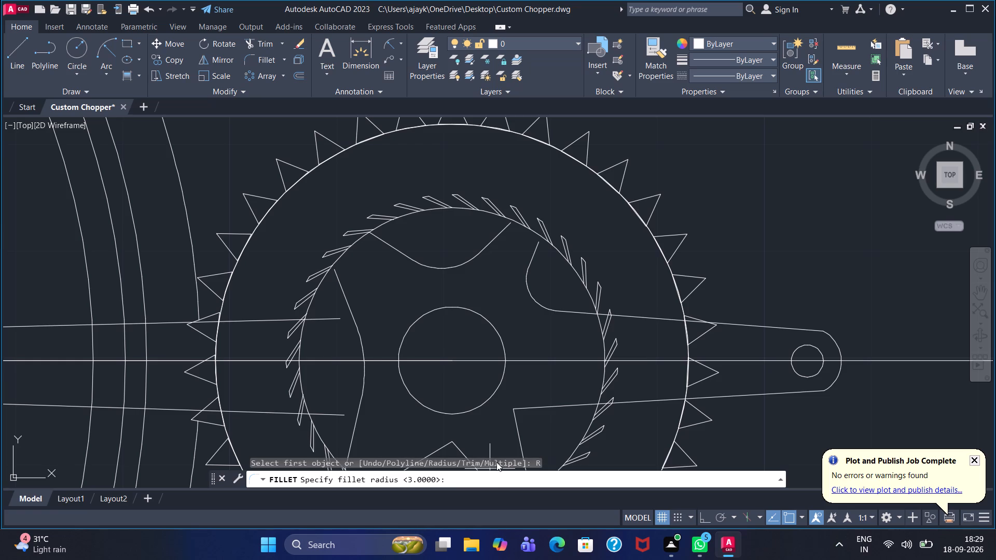
type("4.5")
key("Return")
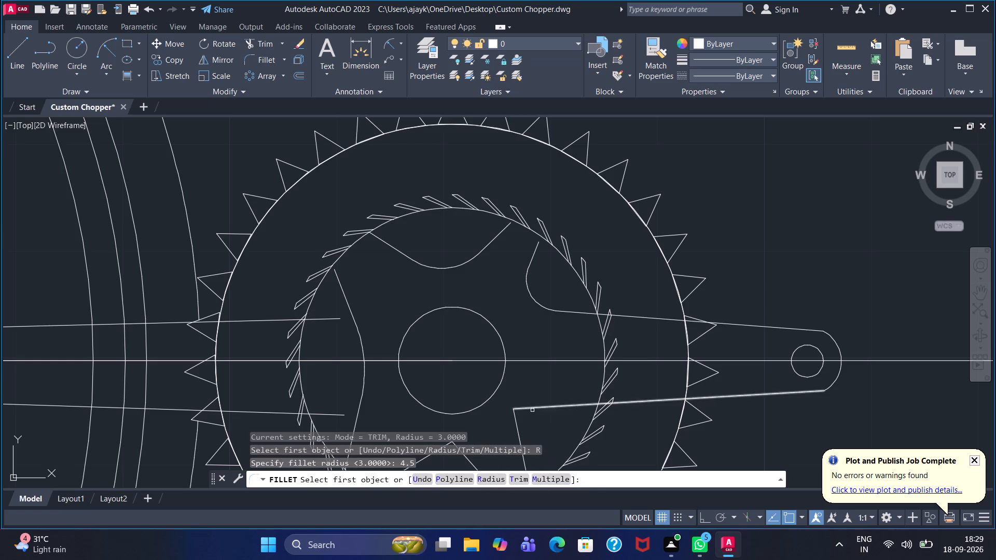
left_click(532, 409)
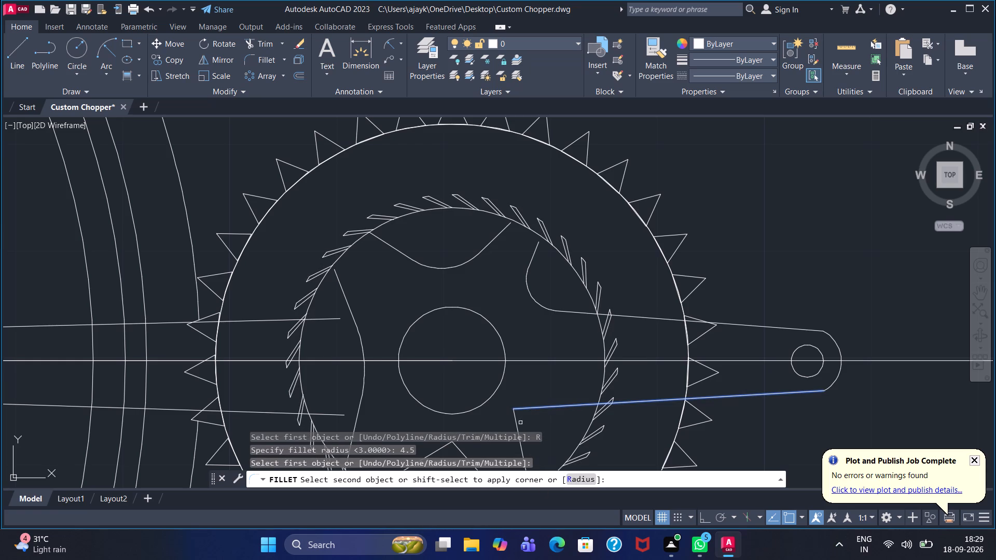
left_click(517, 427)
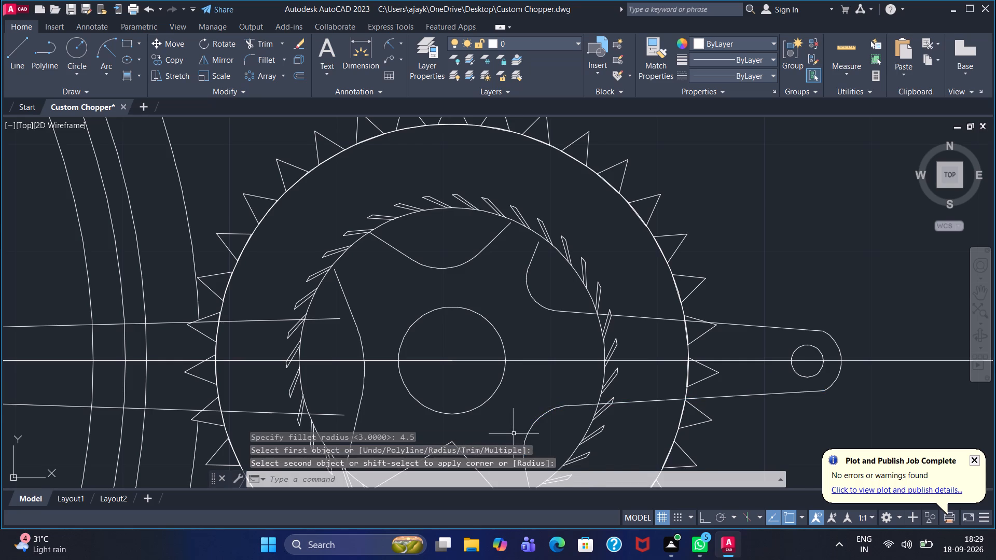
Fillet the corner of the V below the hub circle with radius 3.
scroll(513, 434, "up", 3)
scroll(512, 431, "down", 1)
scroll(515, 421, "up", 1)
scroll(515, 360, "down", 3)
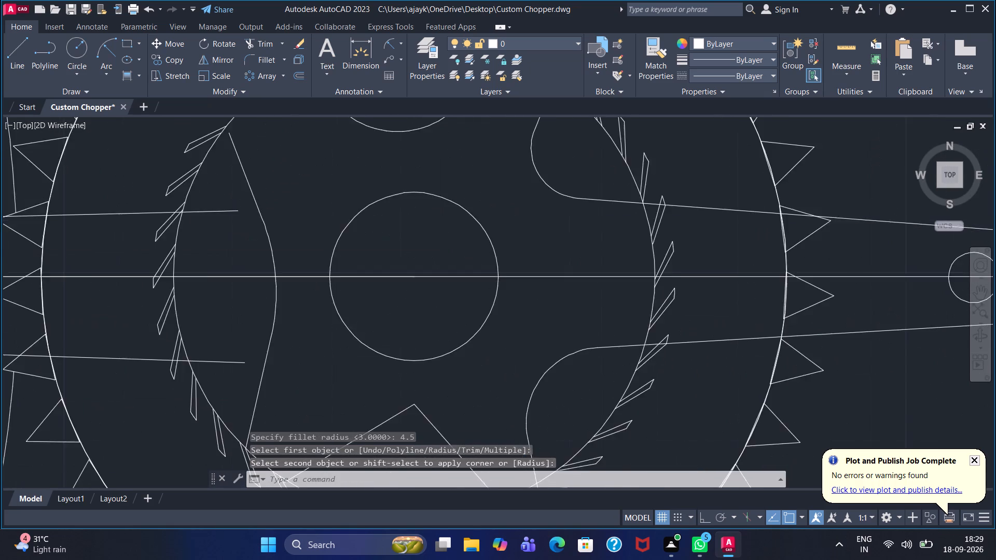
middle_click_drag(481, 378, 481, 335)
middle_click_drag(481, 332, 481, 327)
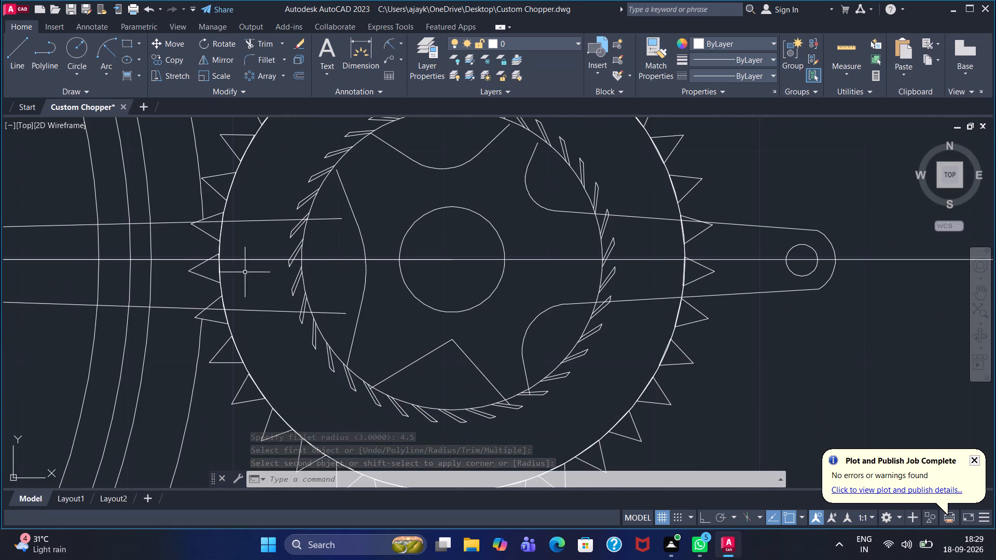
left_click(255, 58)
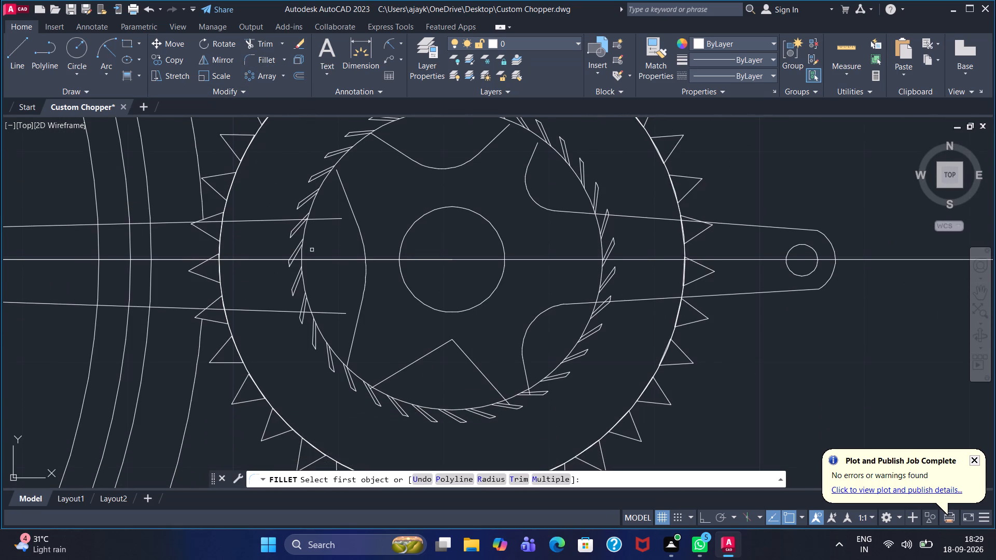
left_click(485, 483)
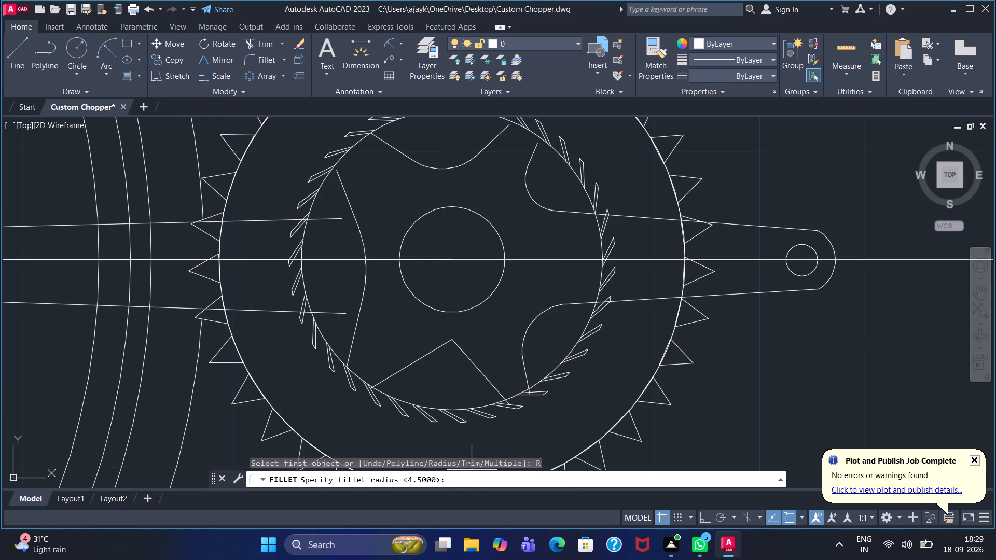
key("3")
key("Return")
left_click(436, 347)
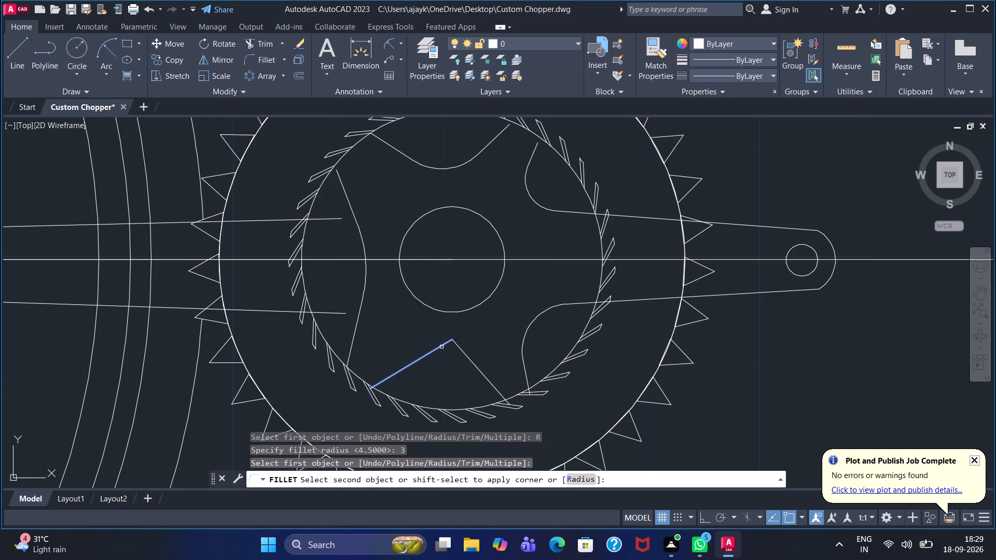
left_click(460, 349)
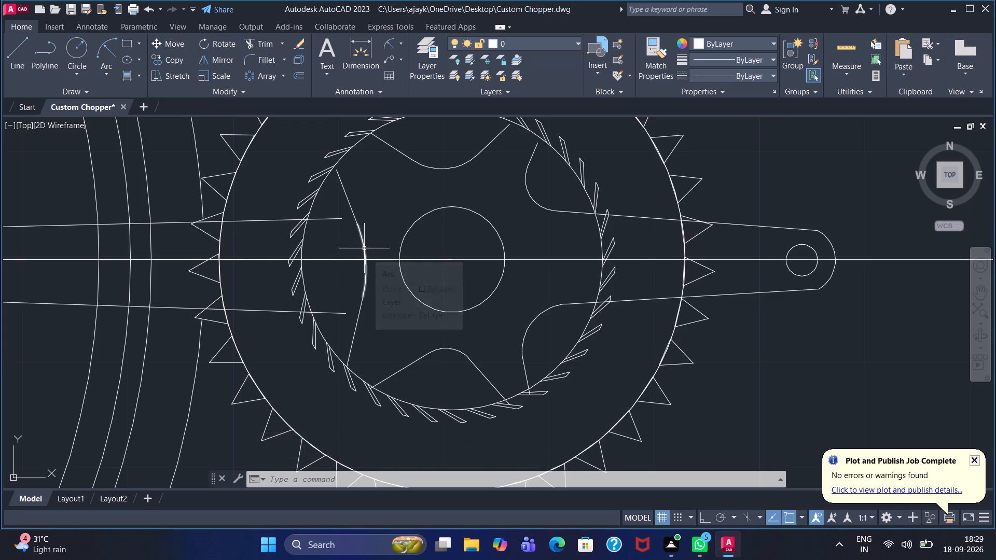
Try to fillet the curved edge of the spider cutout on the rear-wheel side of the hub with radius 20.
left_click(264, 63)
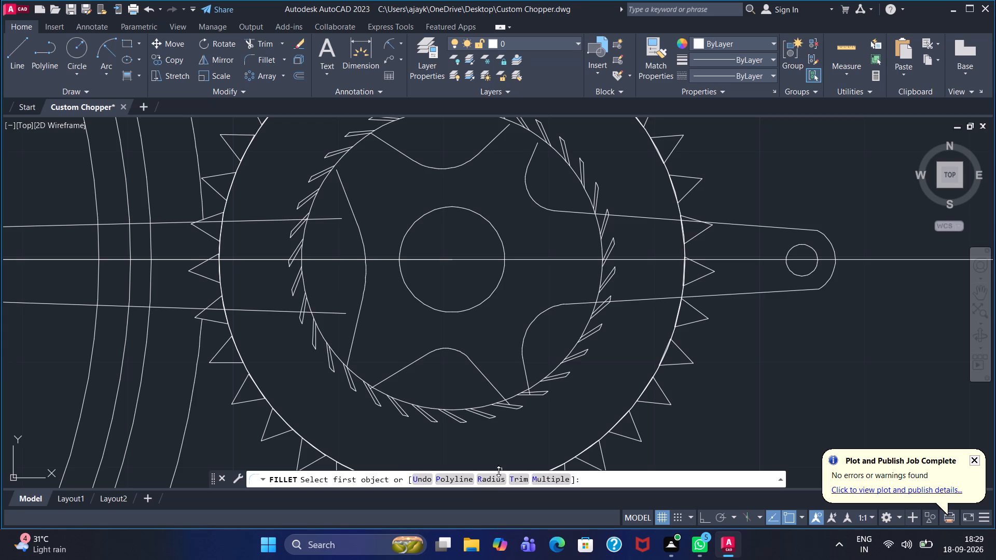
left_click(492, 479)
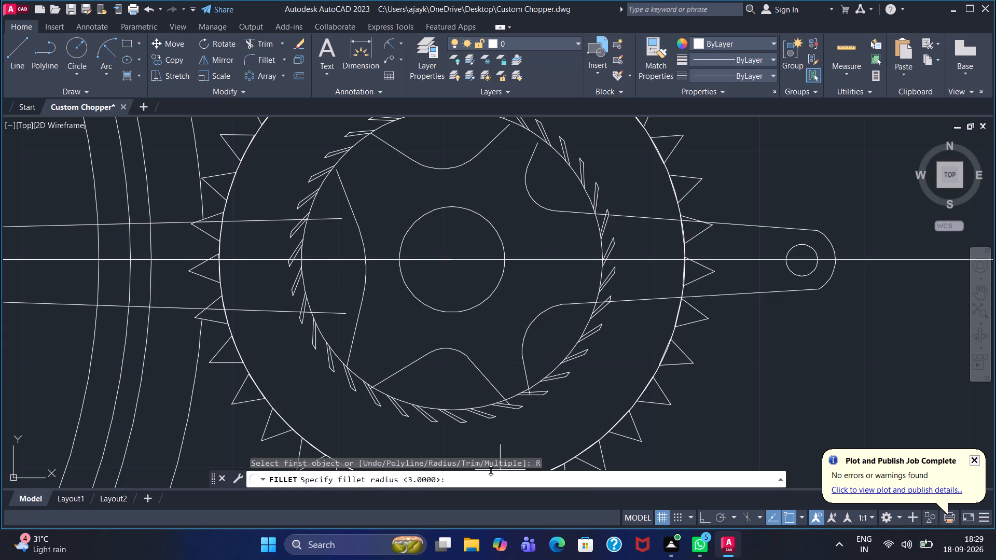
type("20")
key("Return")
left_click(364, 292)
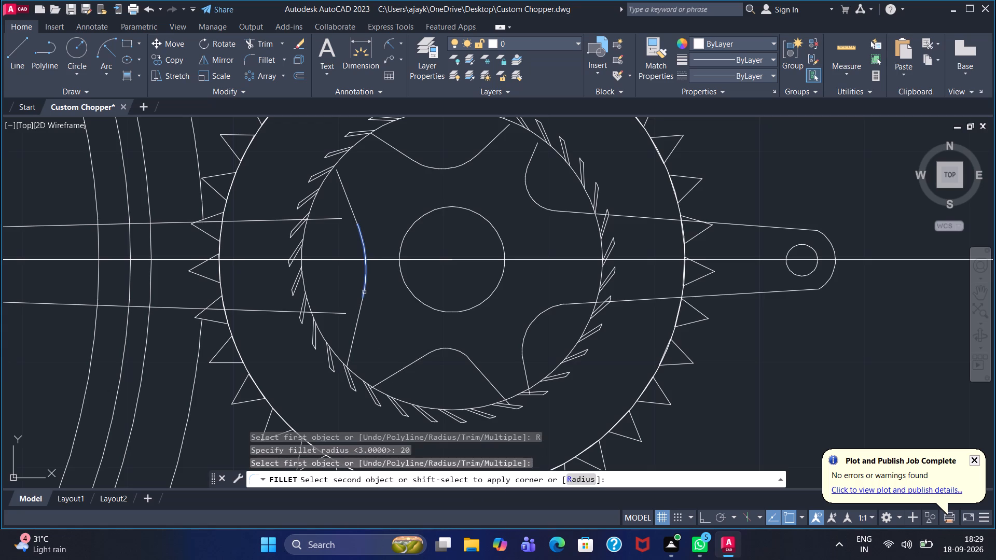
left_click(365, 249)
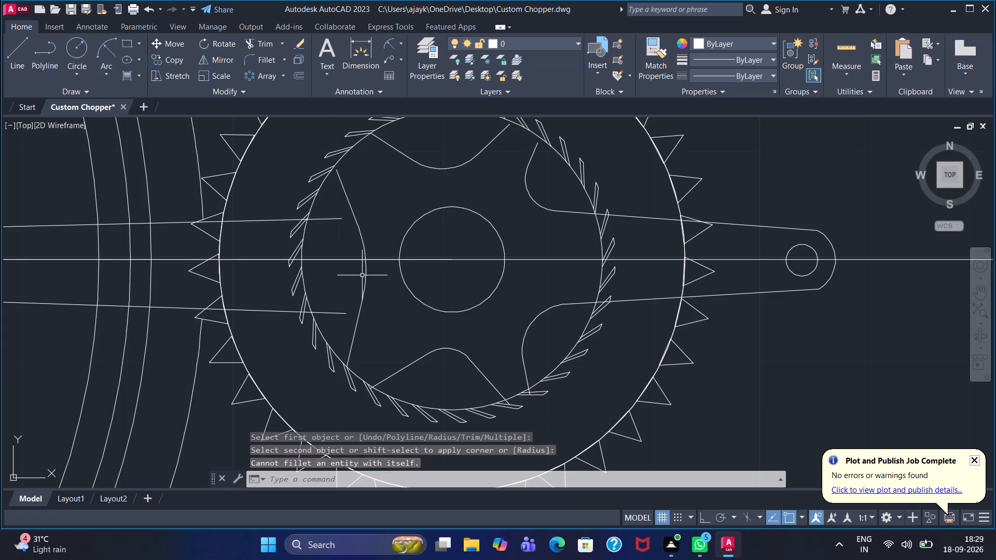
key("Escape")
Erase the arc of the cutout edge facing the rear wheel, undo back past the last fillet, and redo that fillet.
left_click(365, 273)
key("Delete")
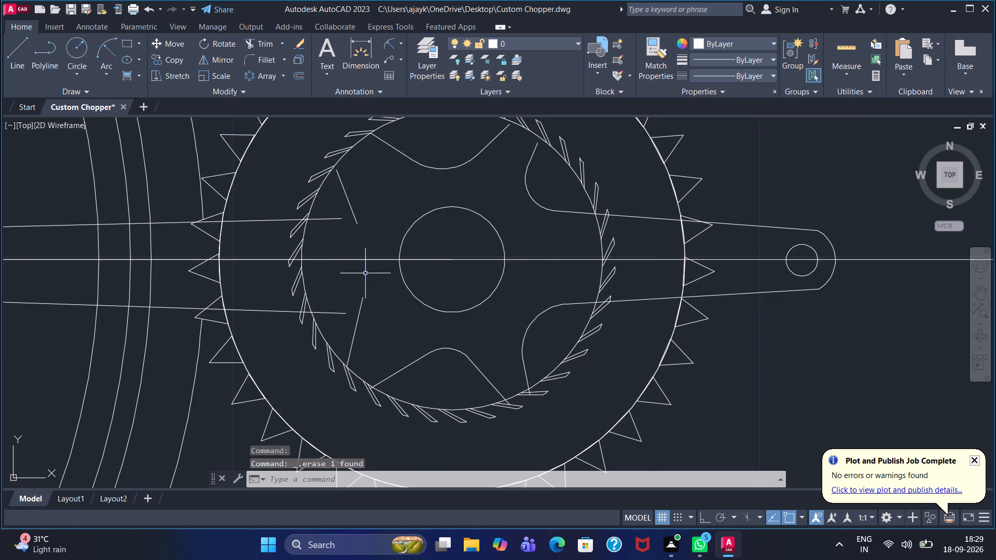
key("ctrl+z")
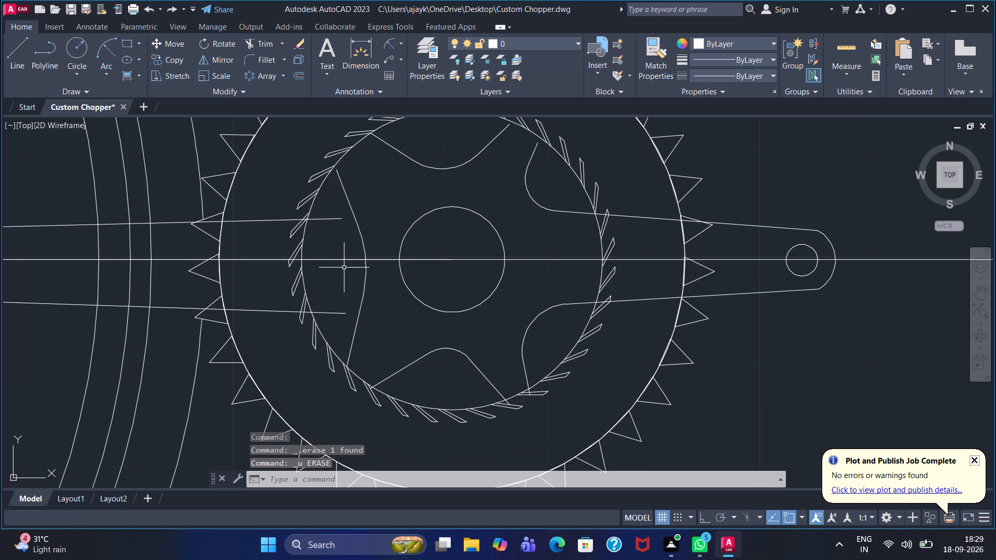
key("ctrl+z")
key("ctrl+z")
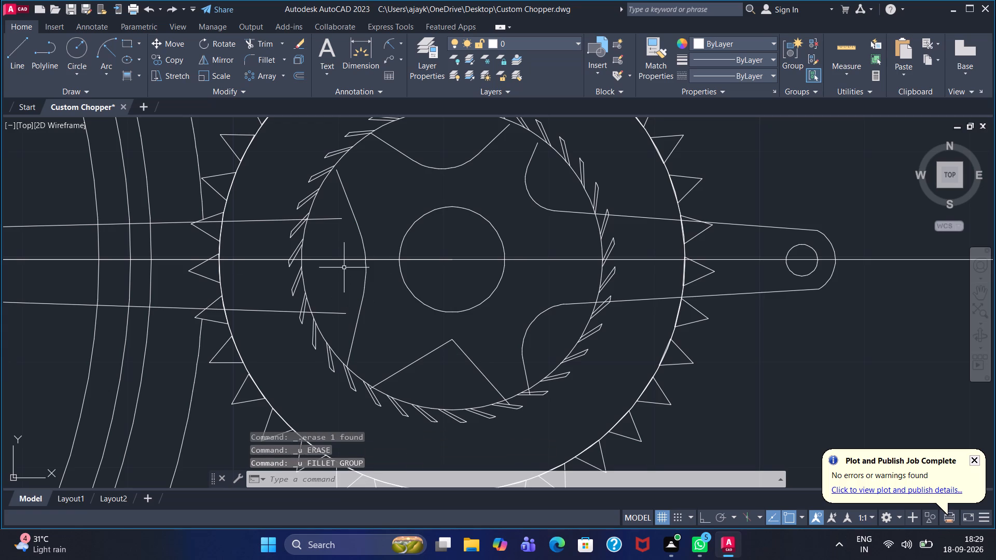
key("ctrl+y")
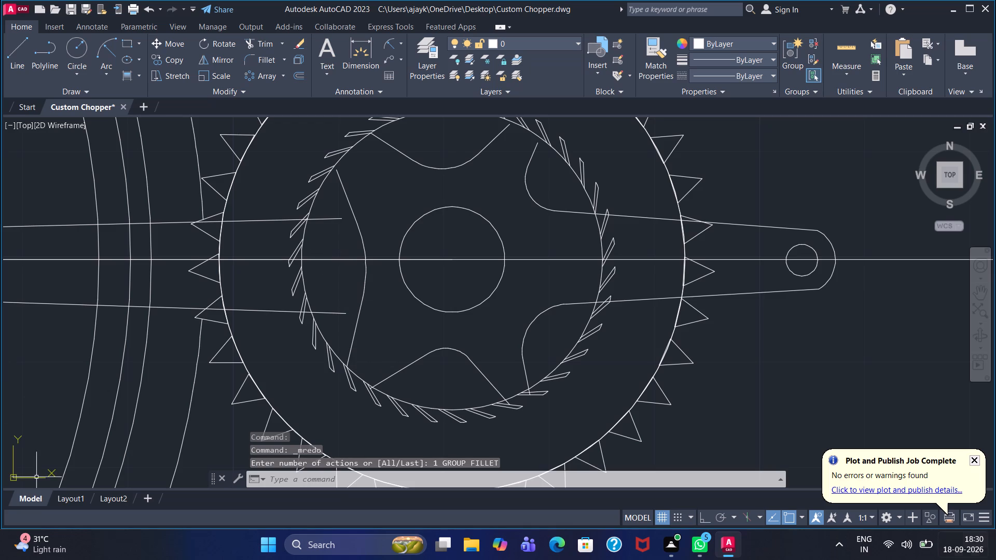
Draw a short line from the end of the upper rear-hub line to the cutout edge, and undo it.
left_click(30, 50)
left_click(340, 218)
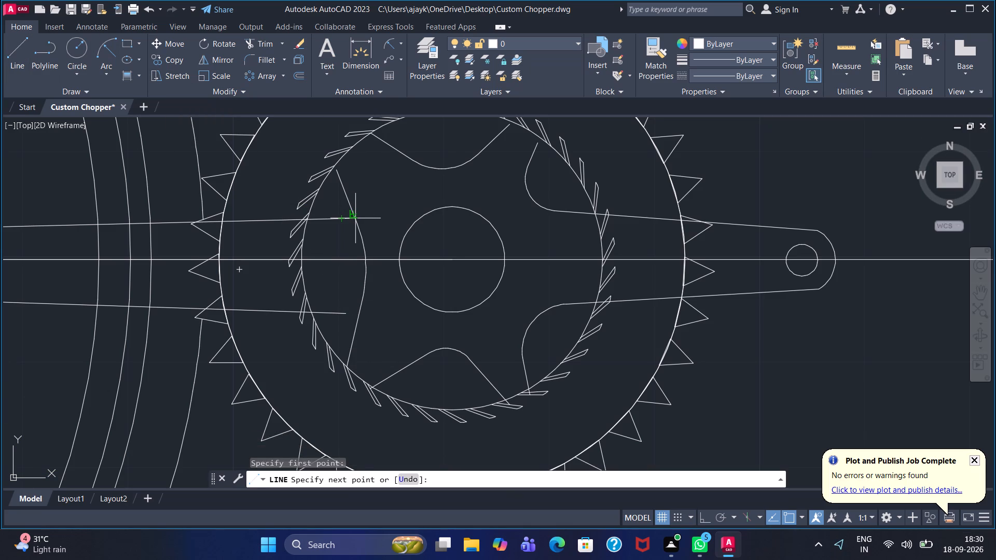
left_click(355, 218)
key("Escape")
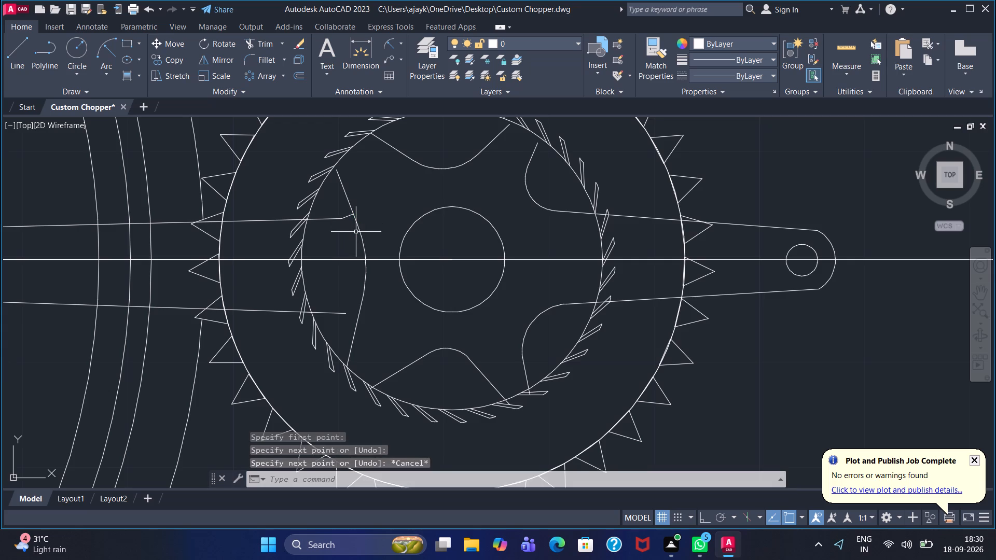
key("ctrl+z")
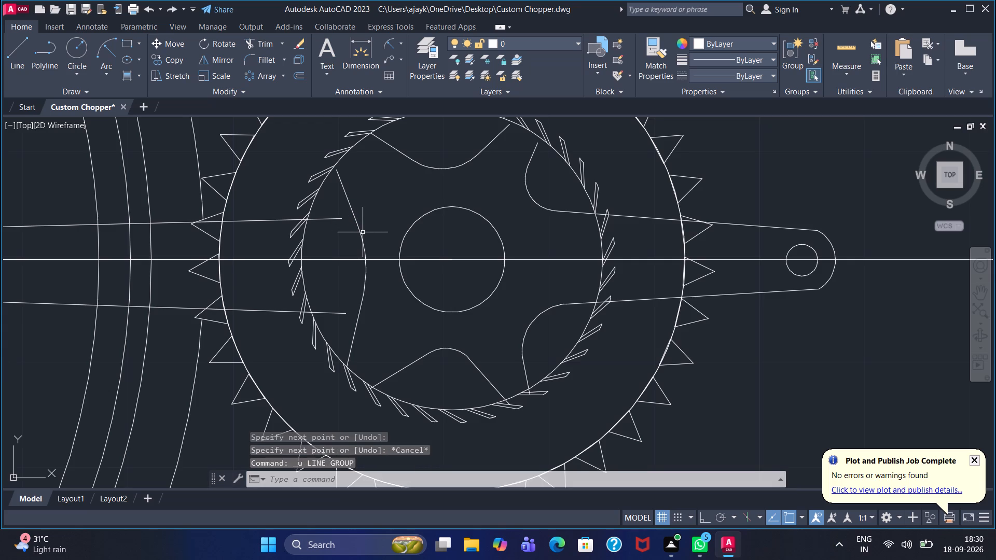
Turn on Ortho mode.
left_click(699, 514)
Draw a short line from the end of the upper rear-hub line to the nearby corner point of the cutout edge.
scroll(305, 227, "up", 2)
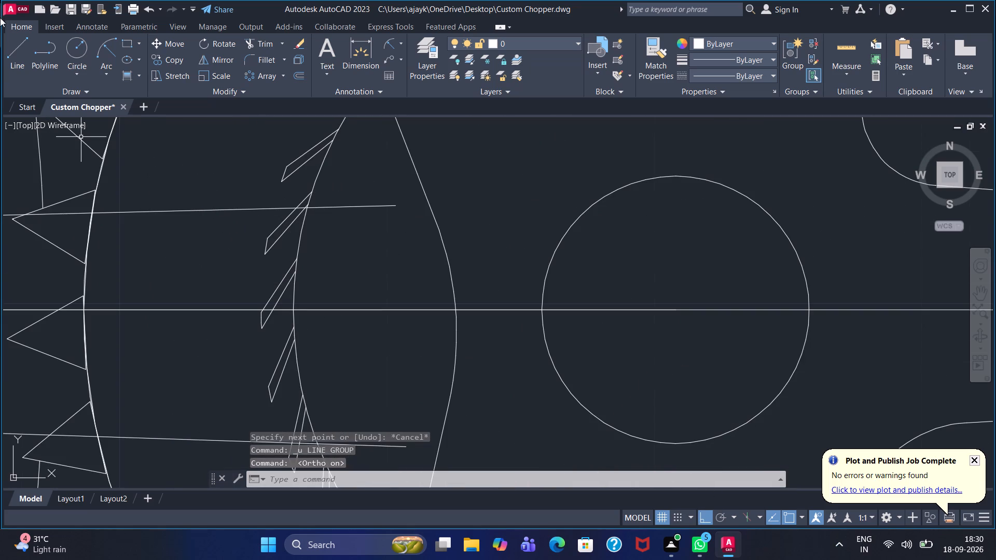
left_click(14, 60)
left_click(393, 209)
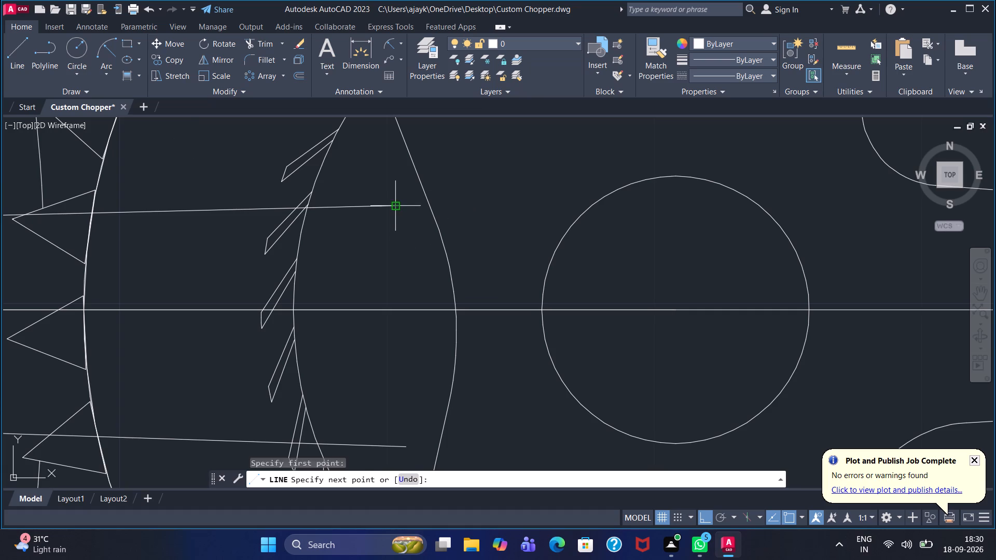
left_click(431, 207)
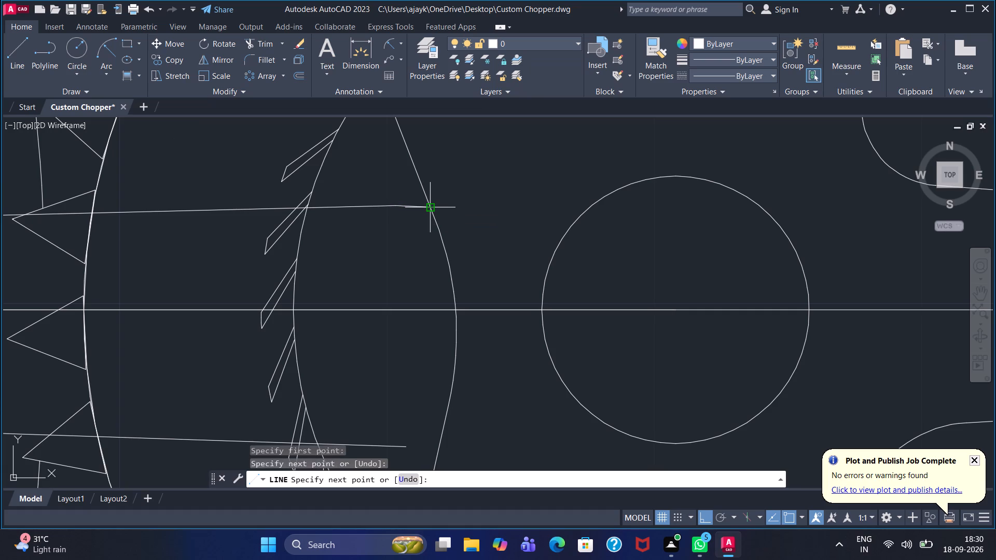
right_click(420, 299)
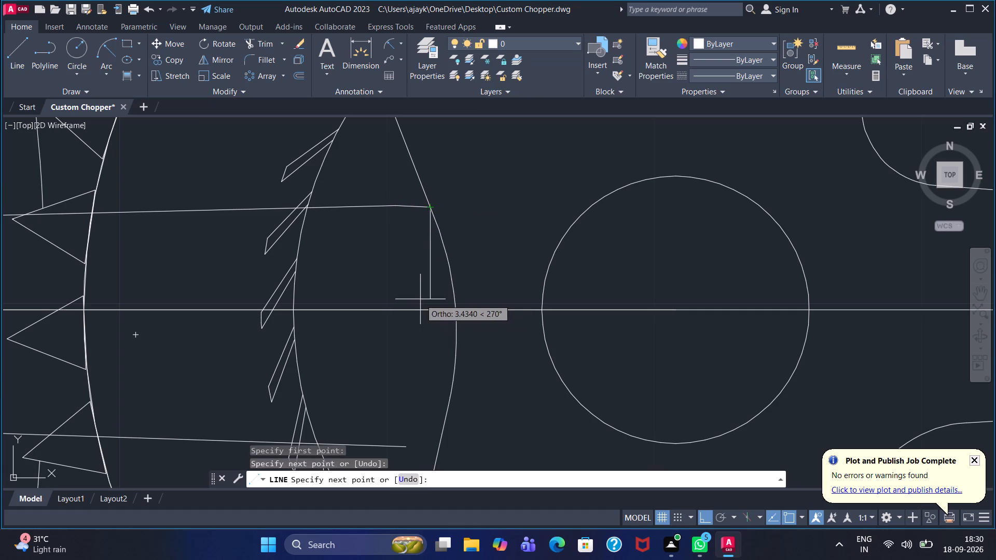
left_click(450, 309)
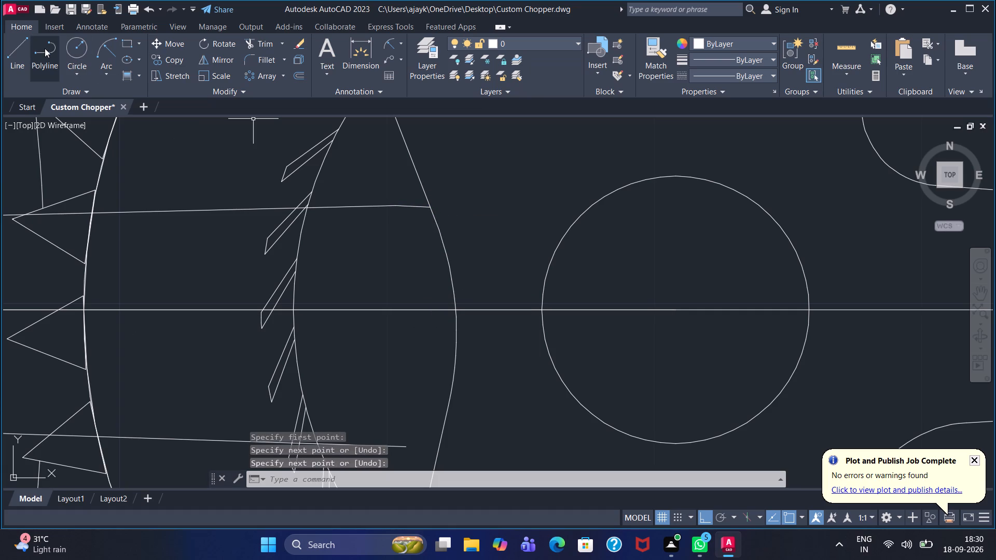
Draw a horizontal line from the end of the lower rear-hub line to just past the cutout edge.
left_click(12, 55)
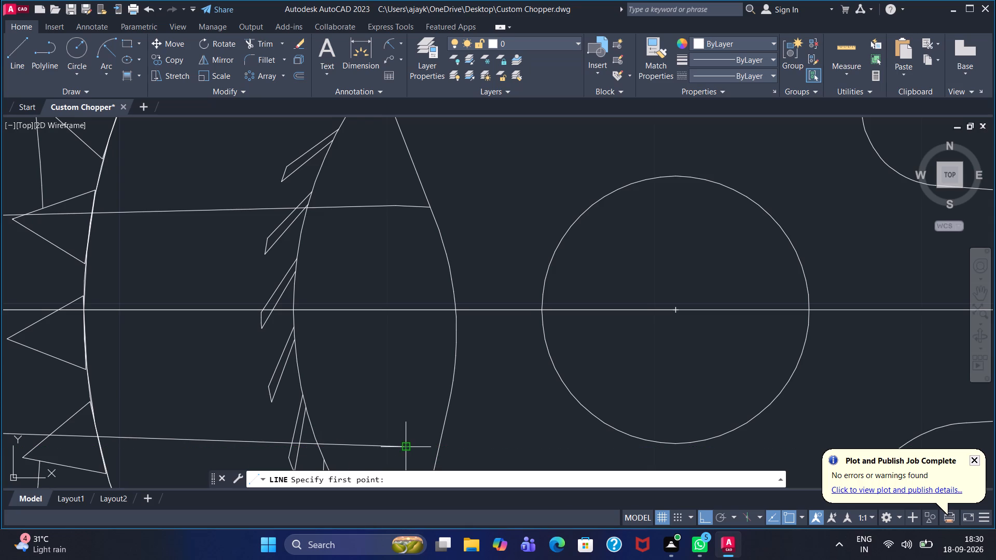
left_click(409, 446)
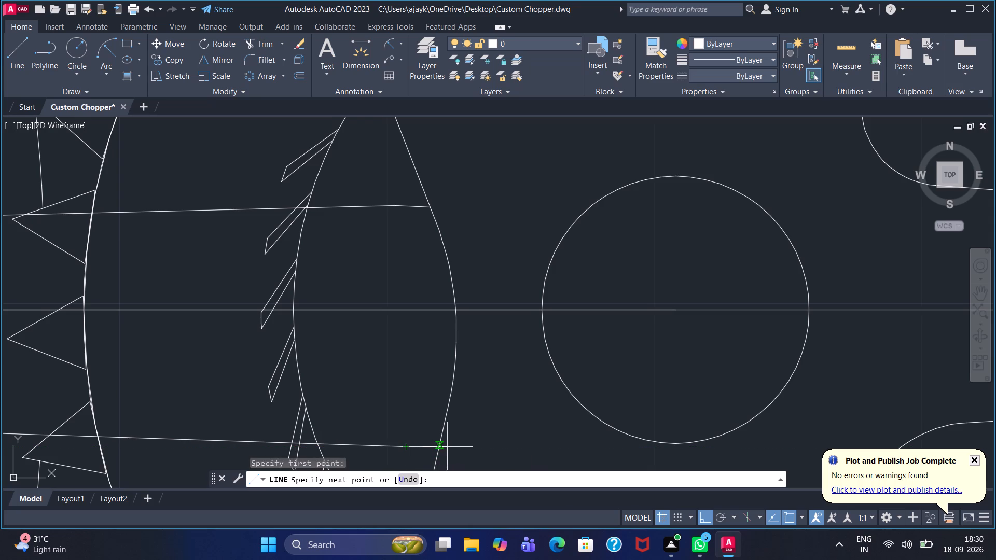
left_click(468, 449)
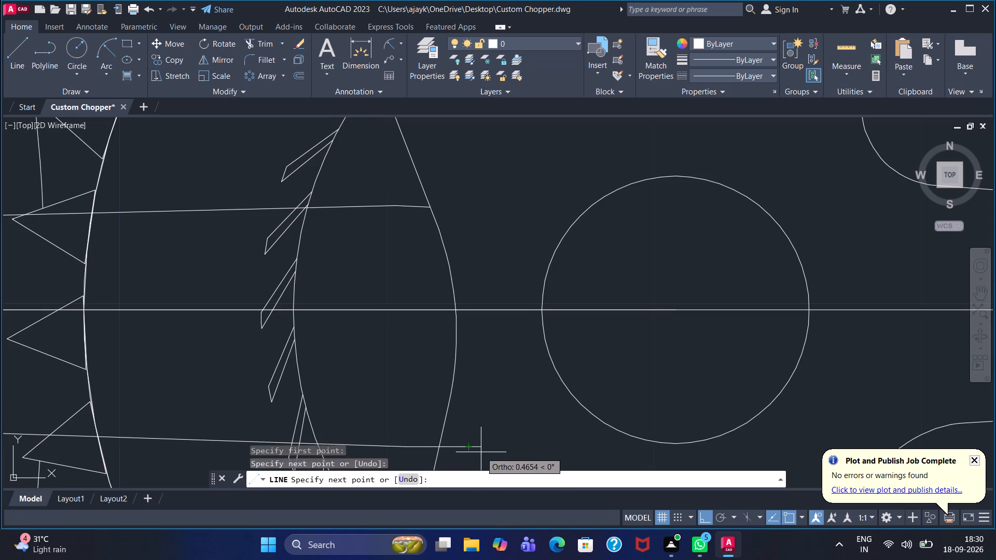
key("Escape")
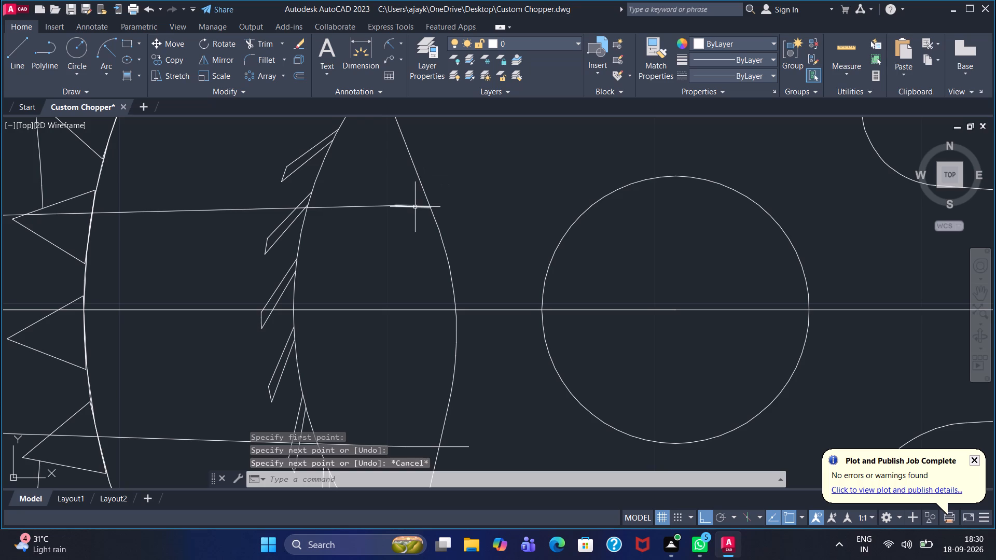
Replace the short line at the end of the upper rear-hub line with a horizontal one running just past the cutout edge.
left_click(415, 207)
key("Delete")
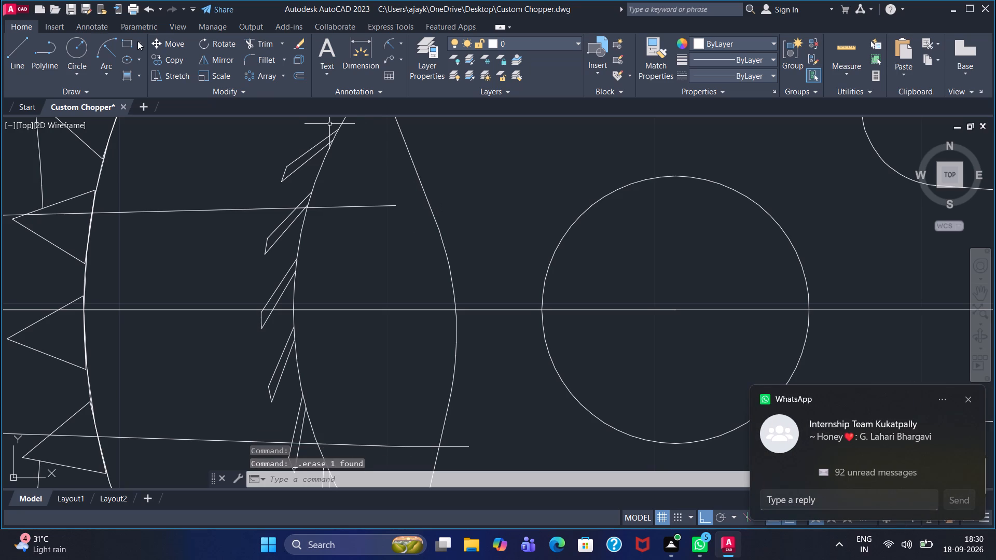
left_click(22, 46)
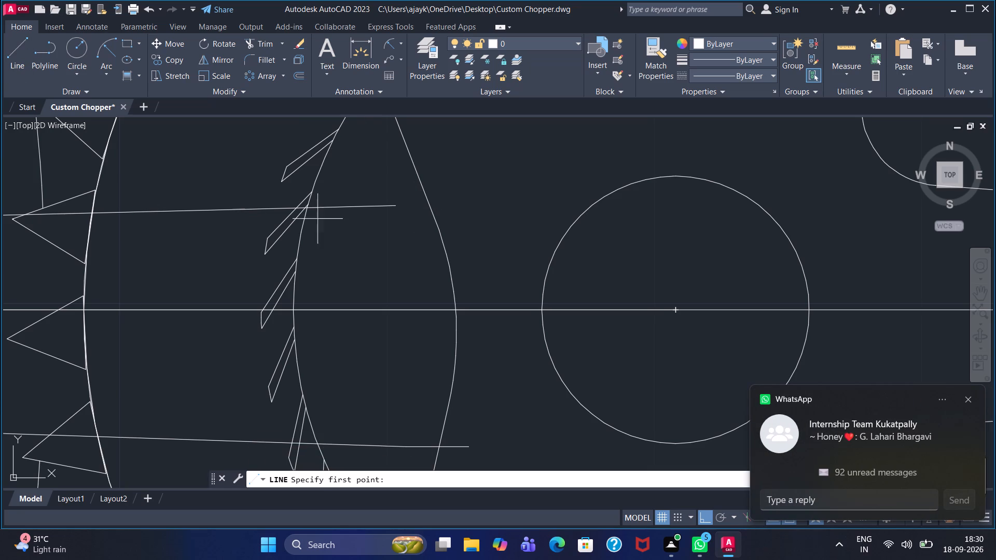
left_click(393, 208)
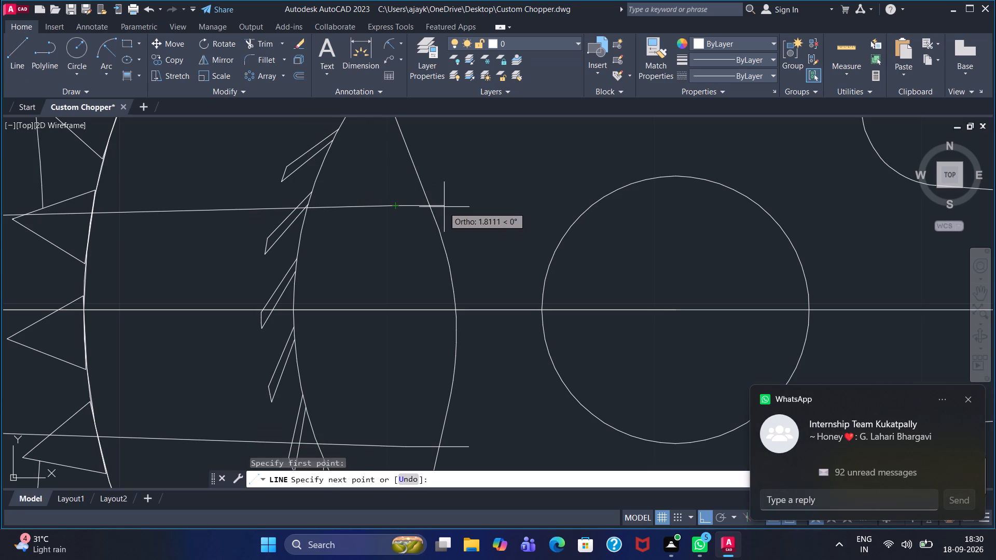
left_click(452, 206)
key("Escape")
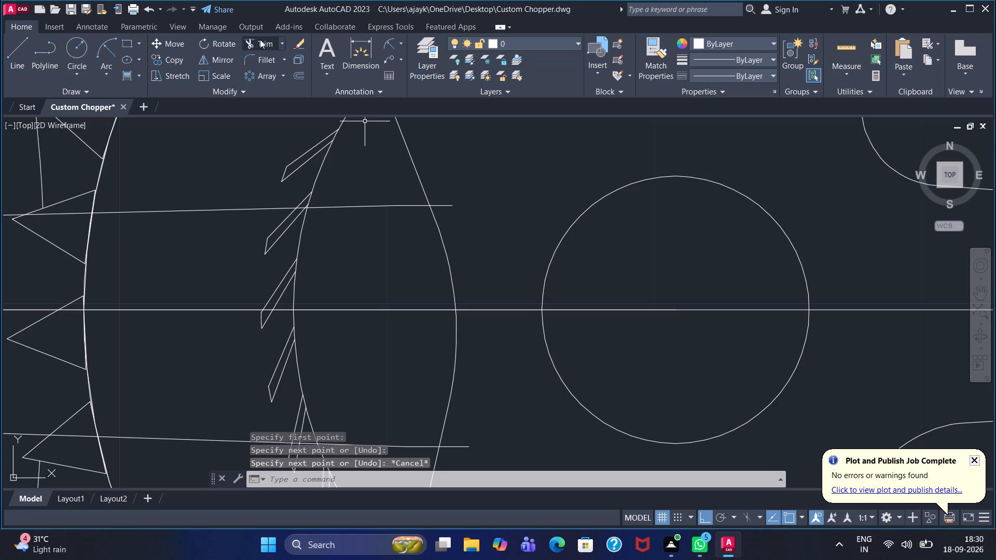
Trim the overhanging ends of both horizontal extension lines back to the curved cutout edge.
left_click(262, 41)
left_click(443, 205)
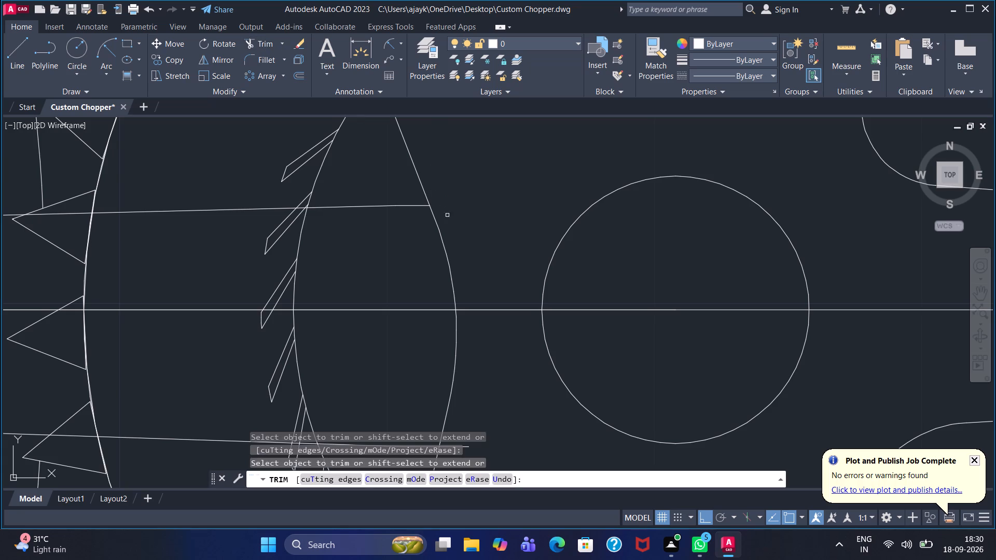
middle_click_drag(477, 396, 475, 303)
scroll(475, 302, "up", 1)
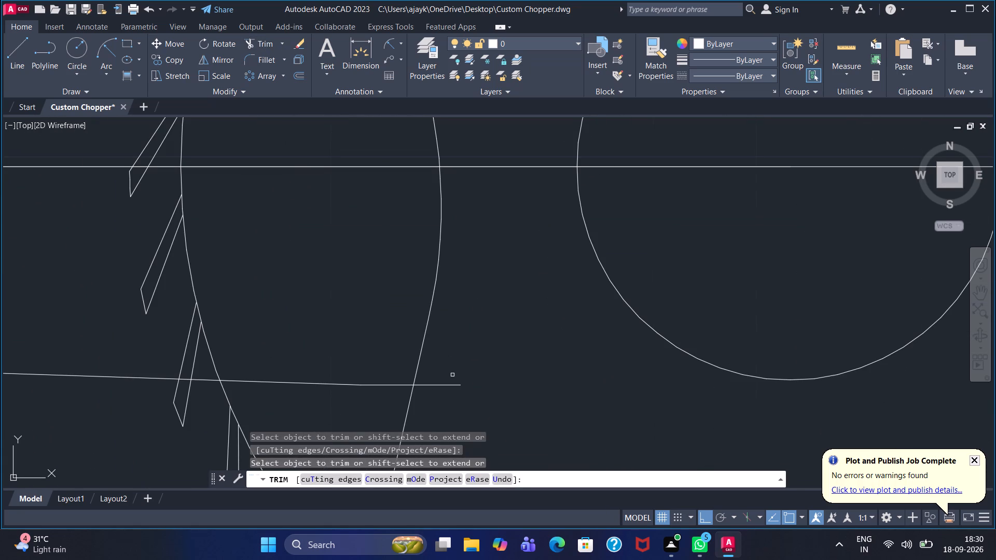
left_click(450, 386)
scroll(478, 345, "down", 2)
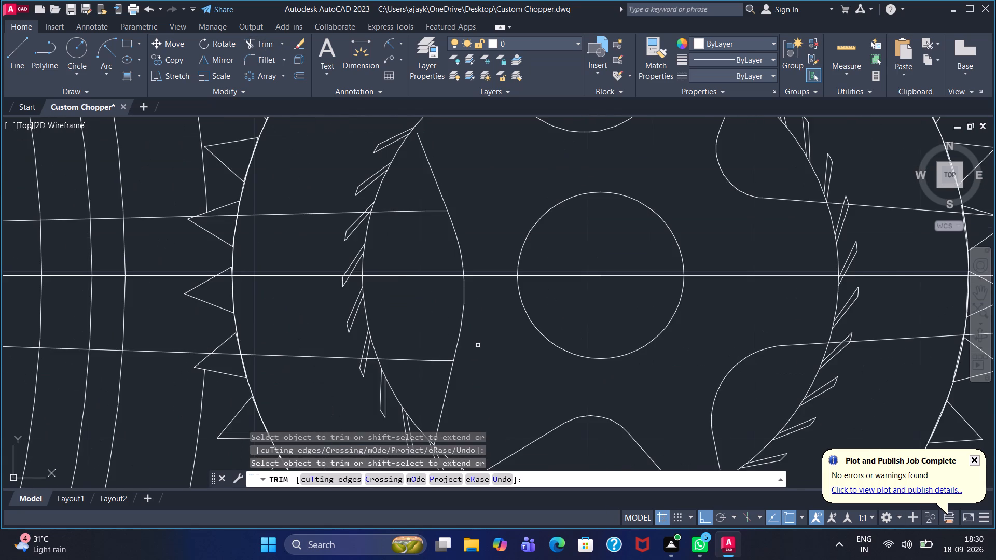
scroll(480, 339, "down", 5)
scroll(489, 343, "up", 1)
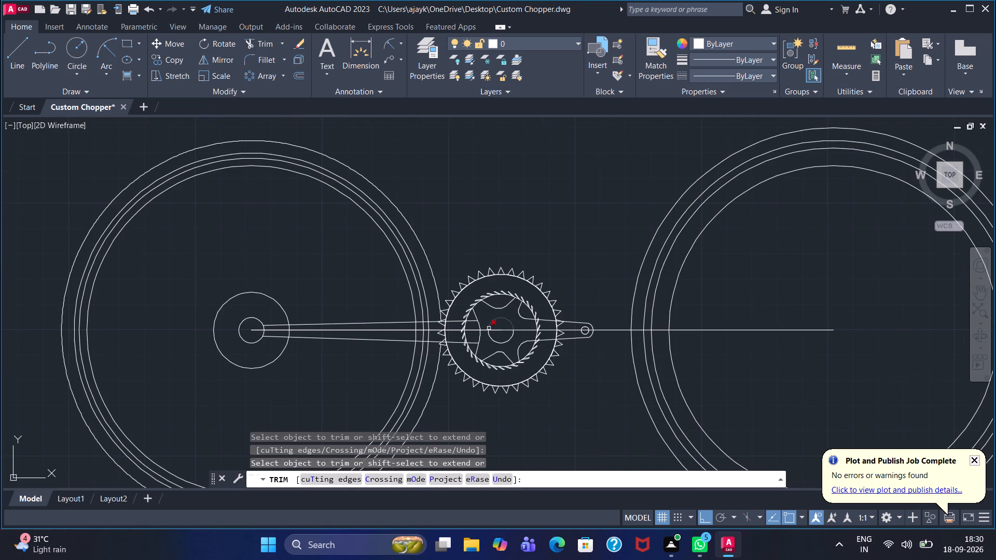
scroll(489, 328, "down", 1)
scroll(488, 328, "up", 1)
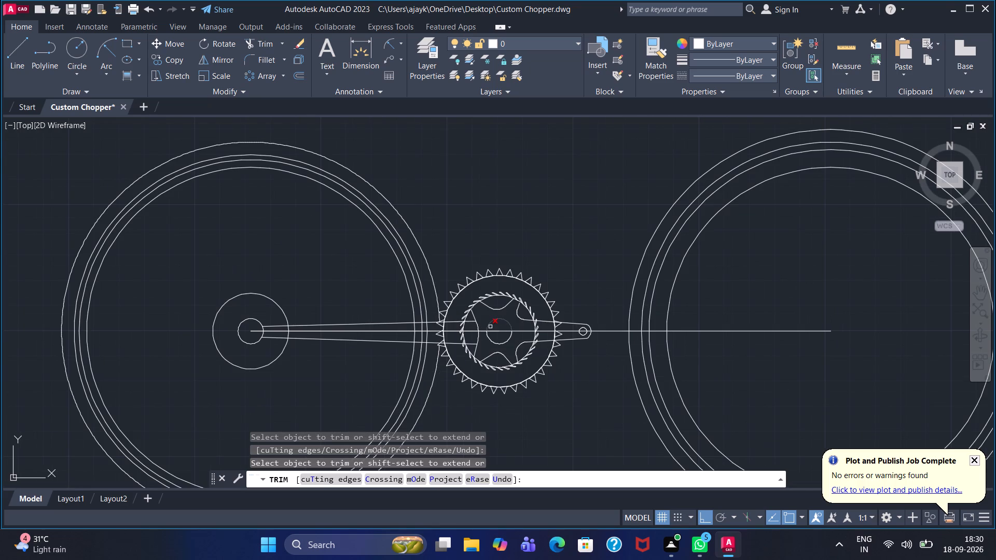
key("Escape")
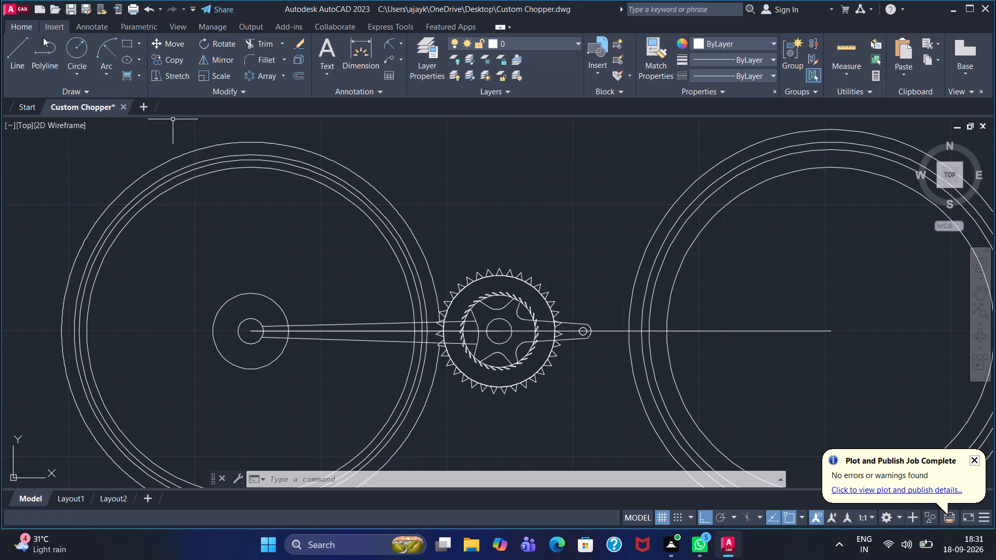
With Ortho off, draw a long slanted line from the sprocket's upper cutout edge to a point above the rear wheel.
left_click(24, 47)
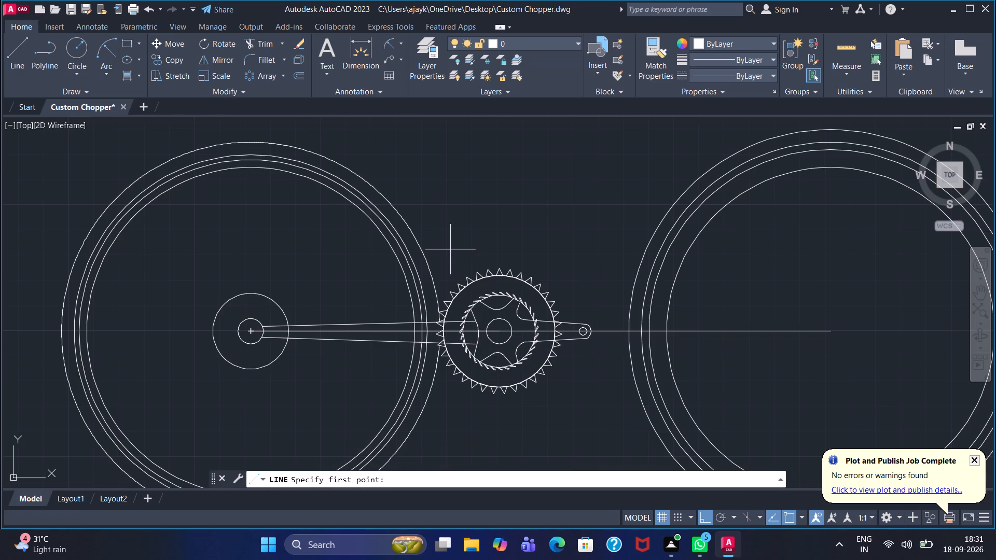
left_click(490, 305)
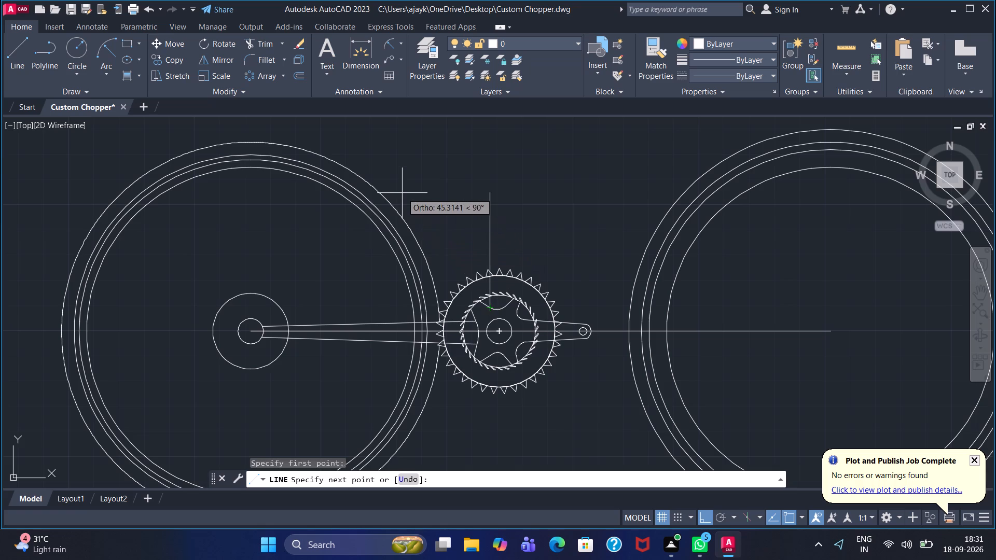
left_click(707, 520)
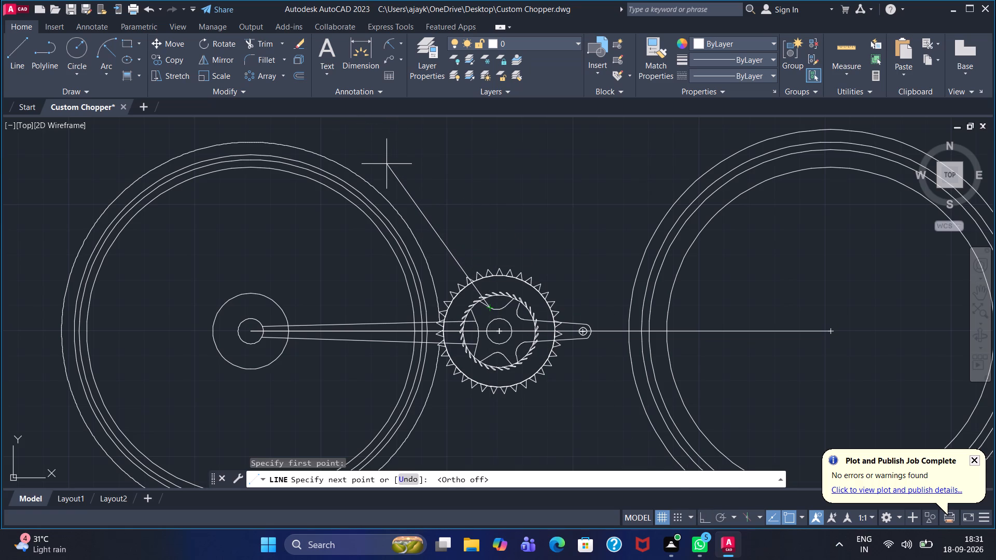
scroll(386, 164, "up", 1)
scroll(386, 164, "down", 3)
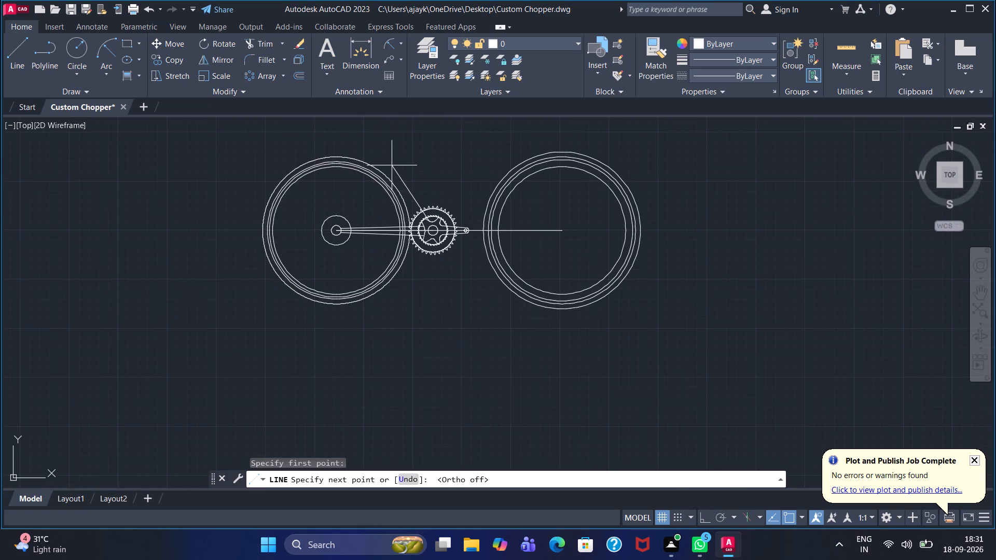
middle_click_drag(387, 141, 388, 205)
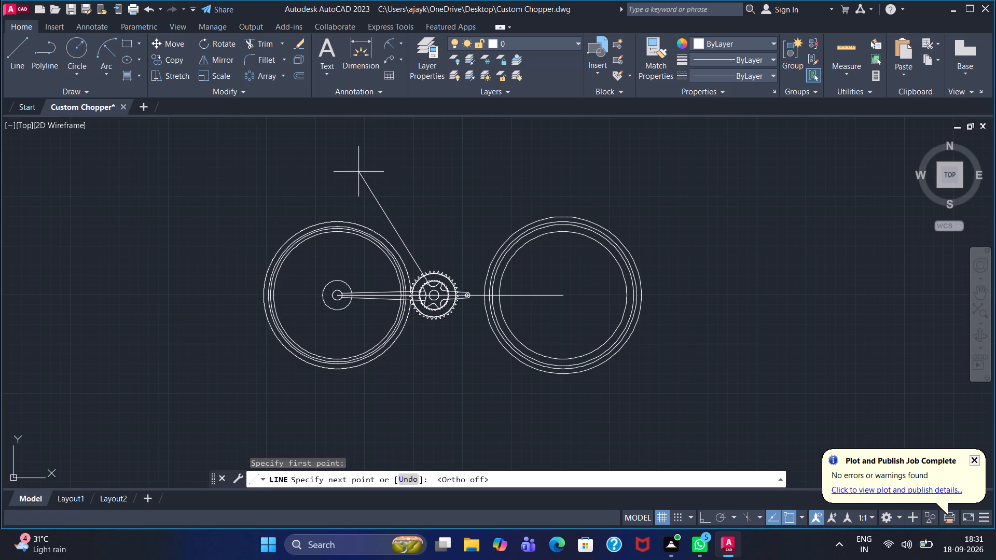
left_click(358, 172)
right_click(370, 163)
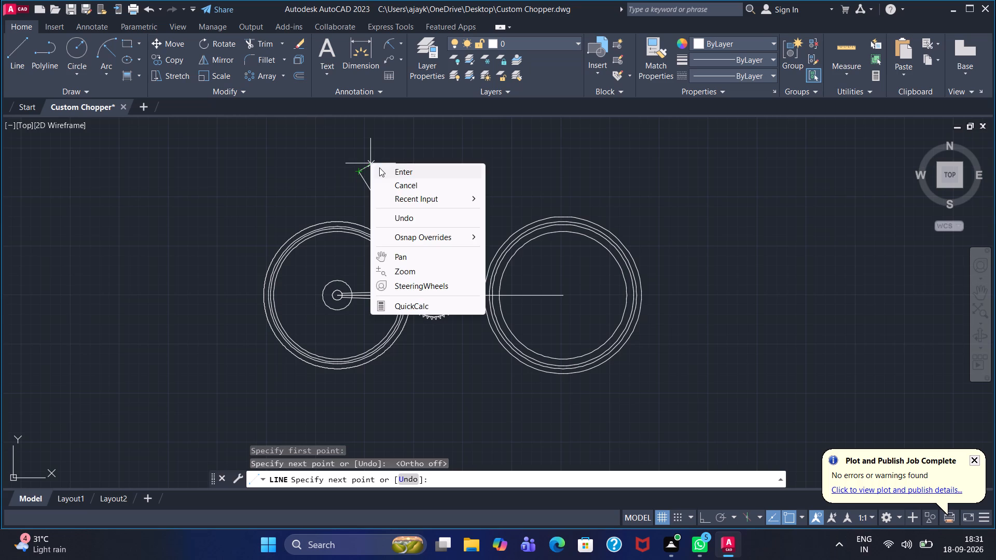
left_click(379, 167)
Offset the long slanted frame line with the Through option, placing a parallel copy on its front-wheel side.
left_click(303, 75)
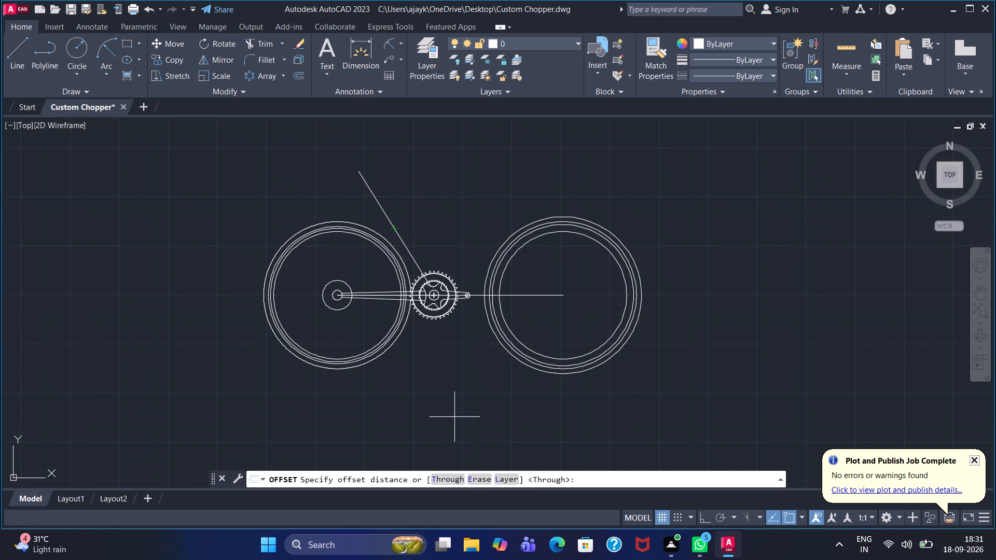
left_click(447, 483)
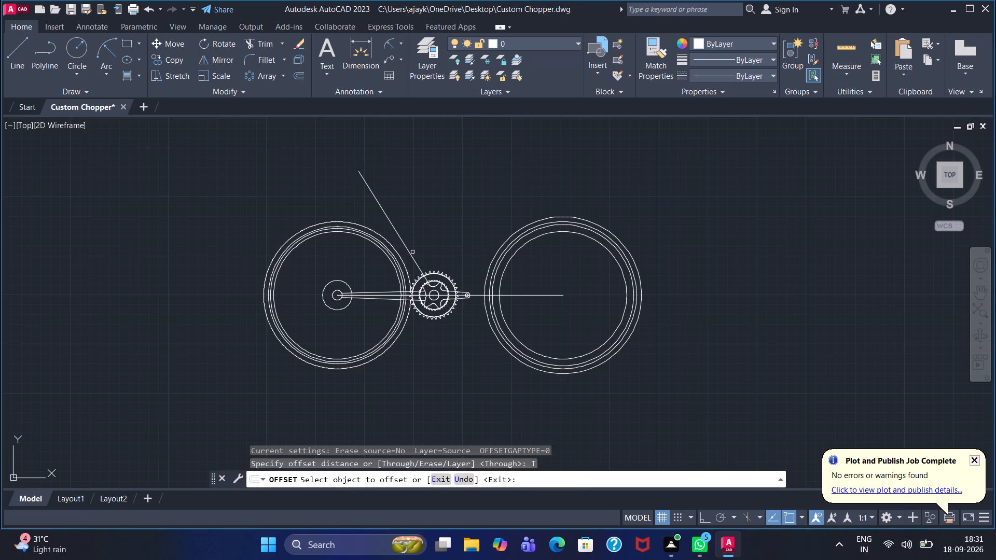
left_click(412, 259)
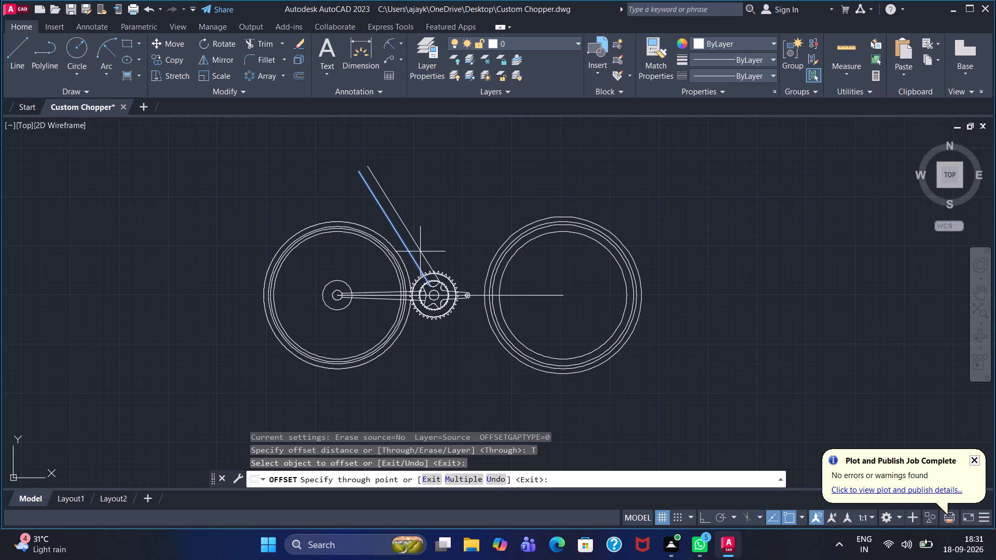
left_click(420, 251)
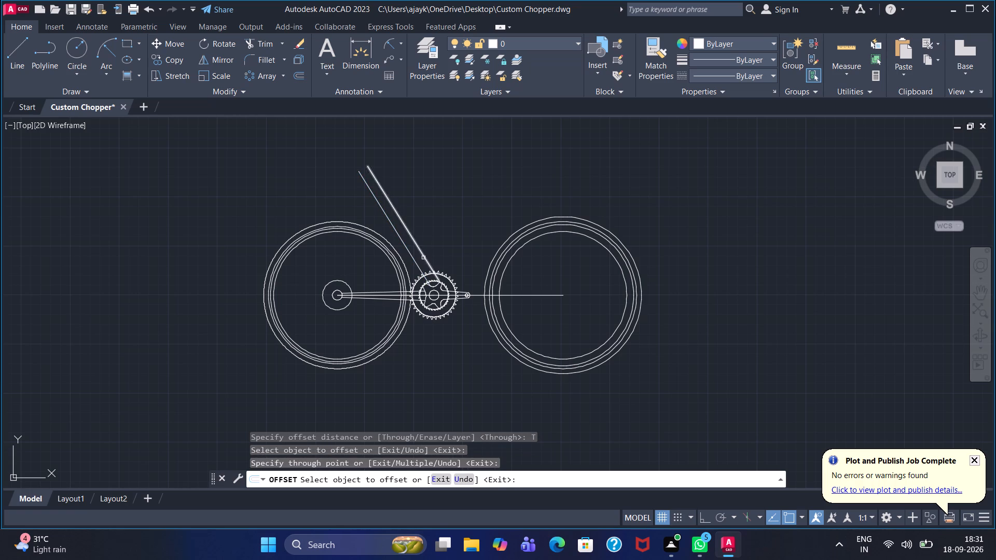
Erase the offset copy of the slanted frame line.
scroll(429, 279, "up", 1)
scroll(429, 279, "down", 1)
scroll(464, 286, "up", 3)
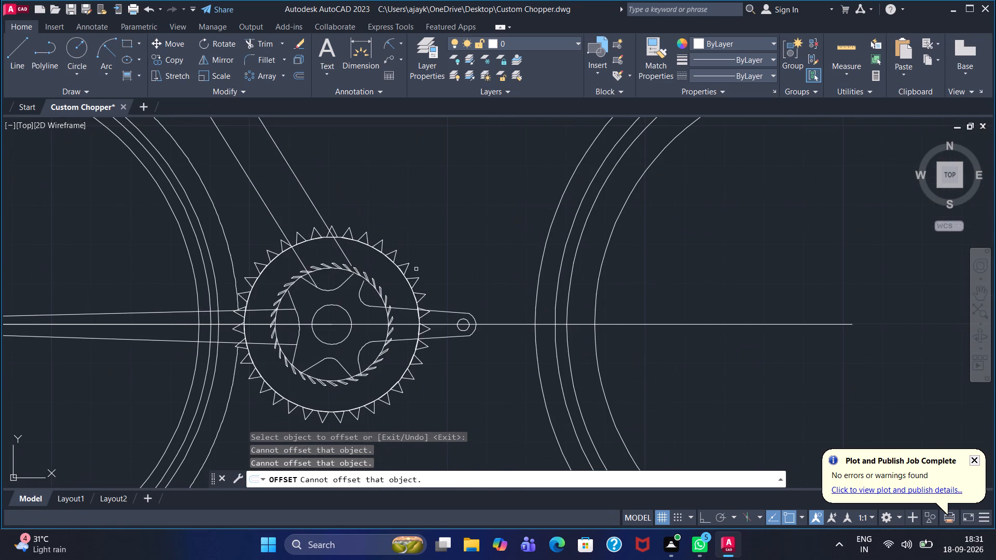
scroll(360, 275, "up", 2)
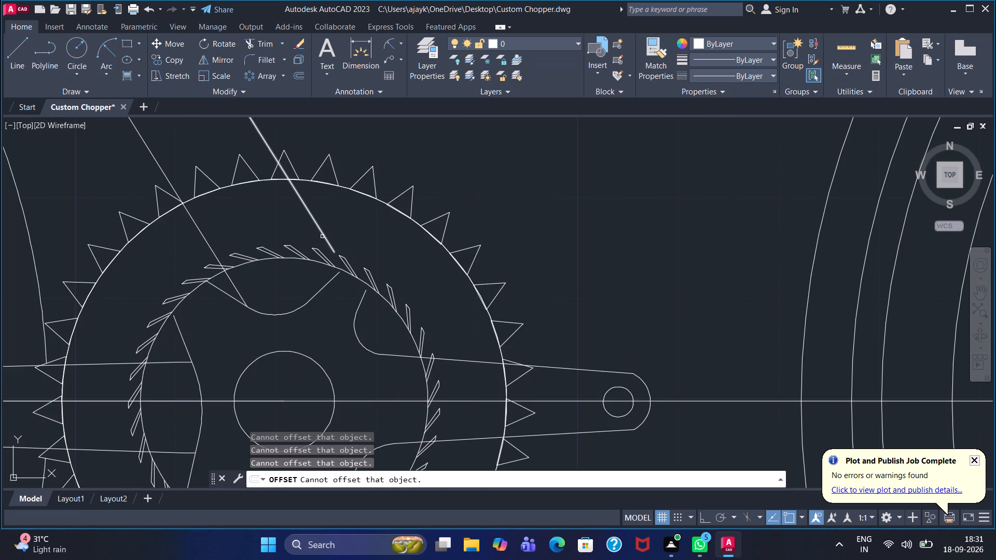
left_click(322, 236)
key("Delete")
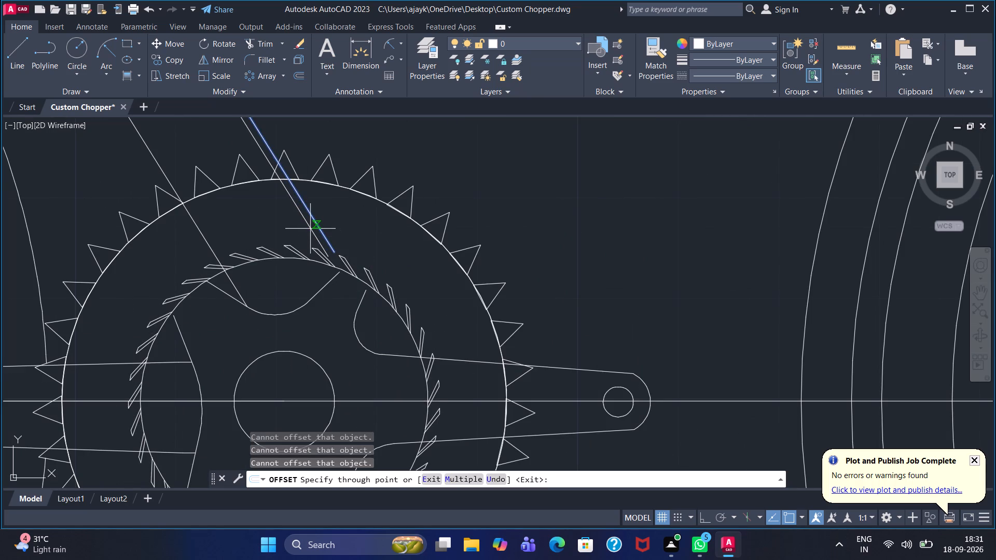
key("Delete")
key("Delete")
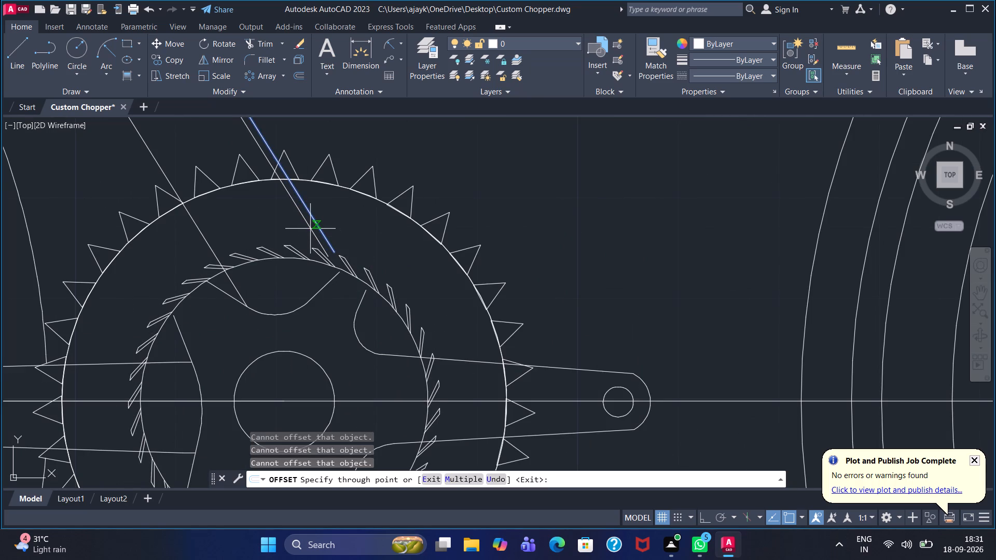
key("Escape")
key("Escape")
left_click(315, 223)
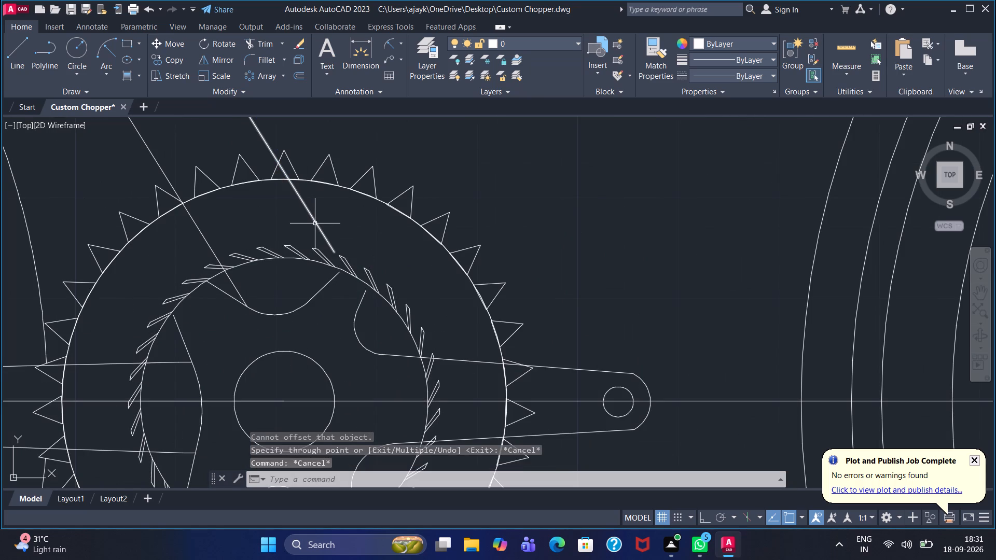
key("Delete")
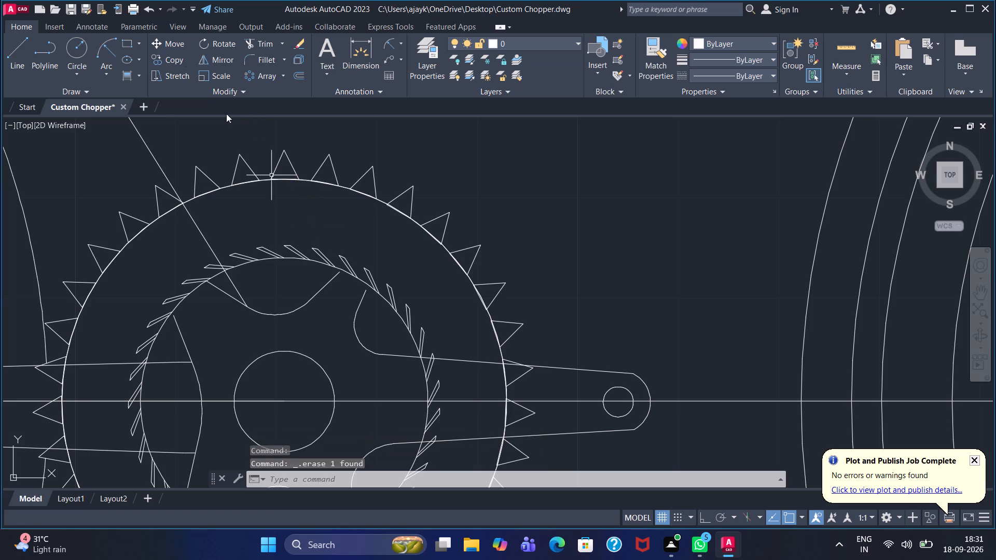
Offset the slanted frame line with the Through option to a point inside the sprocket's upper cutout.
left_click(301, 76)
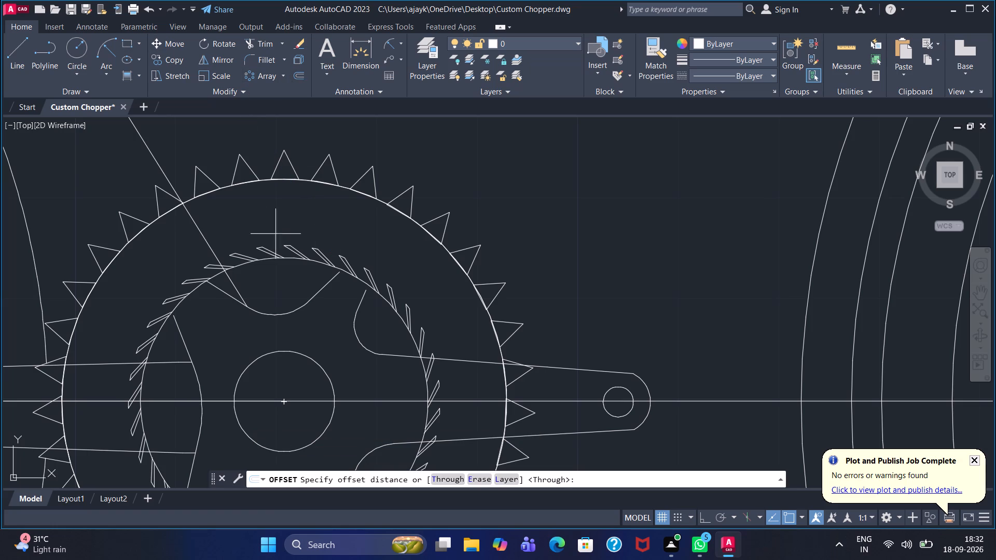
left_click(444, 484)
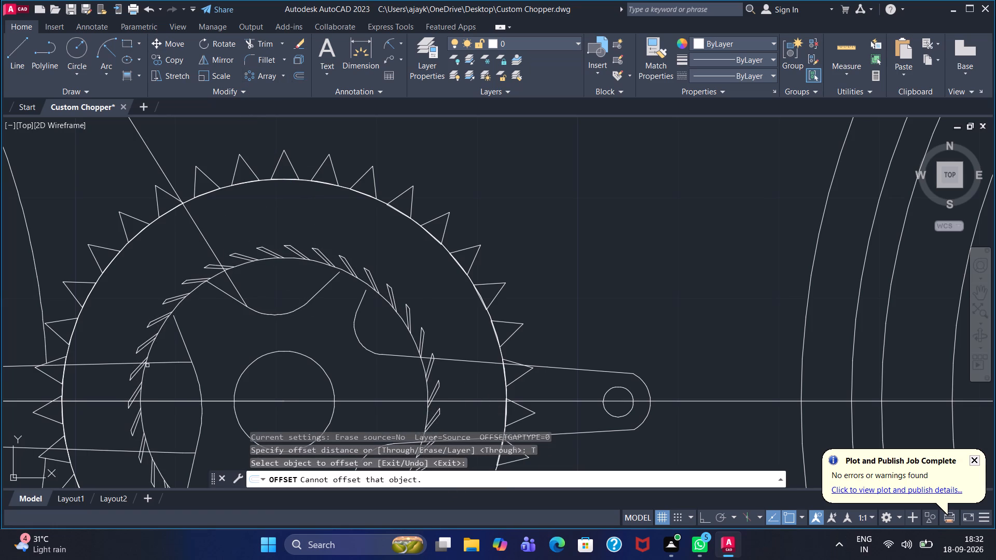
left_click(240, 295)
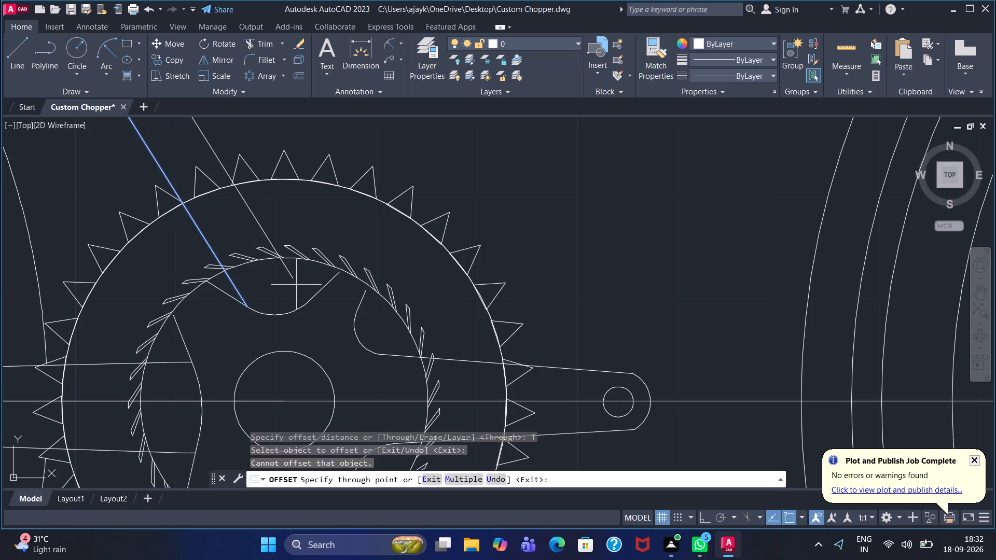
left_click(301, 282)
key("Escape")
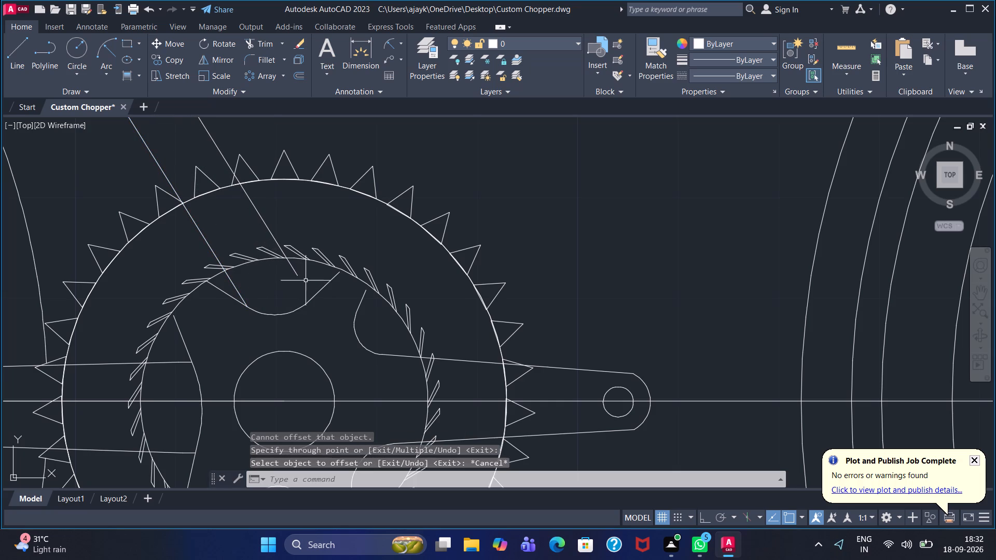
Draw a short line continuing the offset frame line from its lower end to just past the upper cutout edge.
left_click(12, 52)
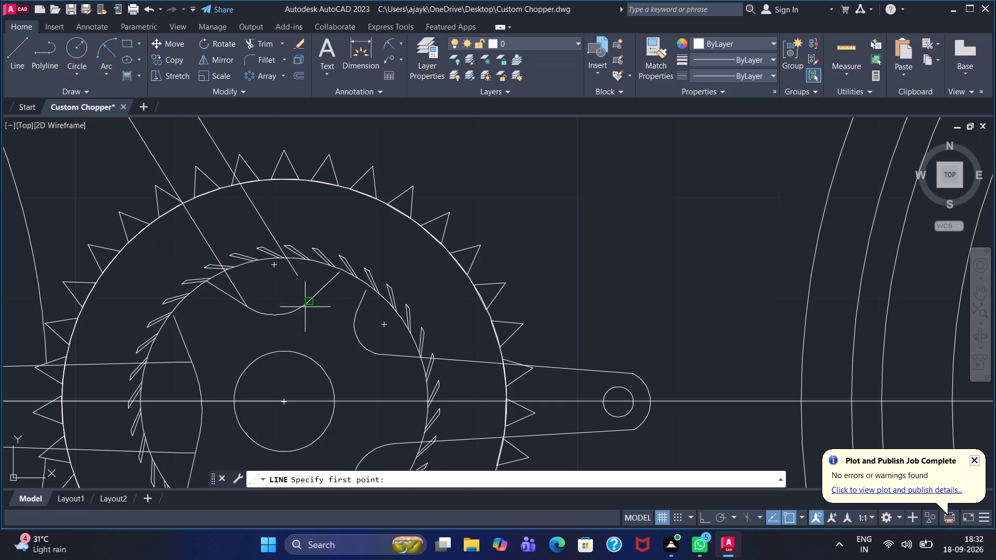
left_click(298, 278)
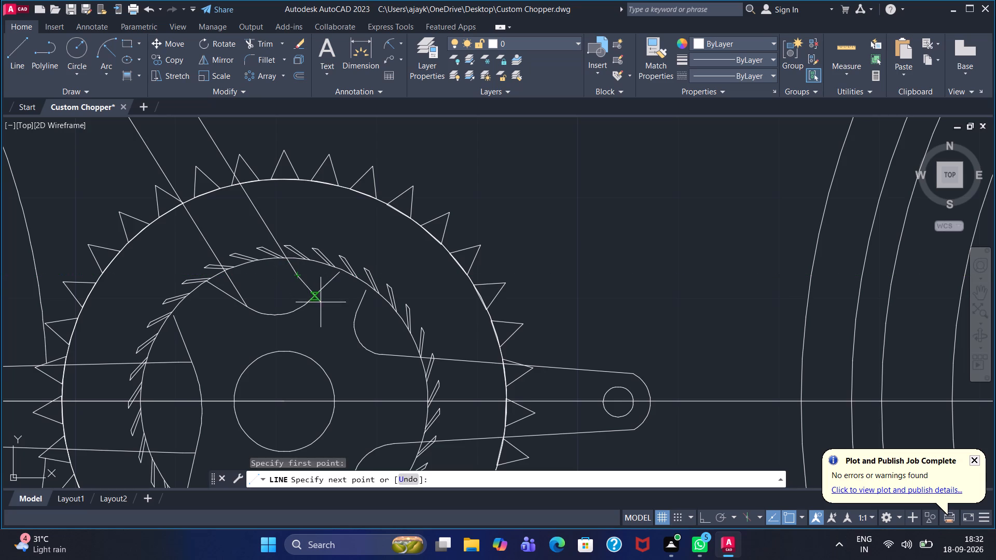
left_click(322, 315)
key("Escape")
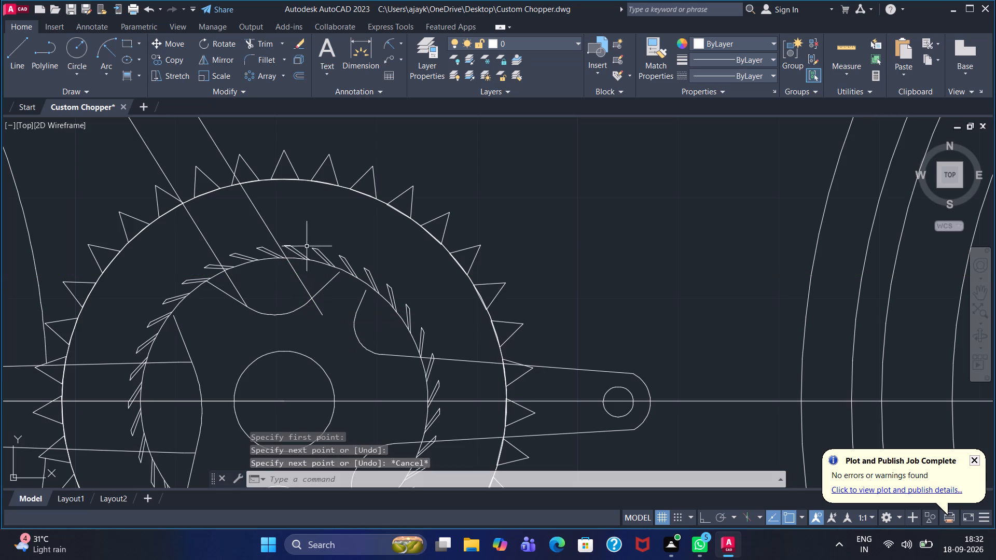
Trim the overhanging end of the short extension line back to the upper cutout edge.
left_click(252, 49)
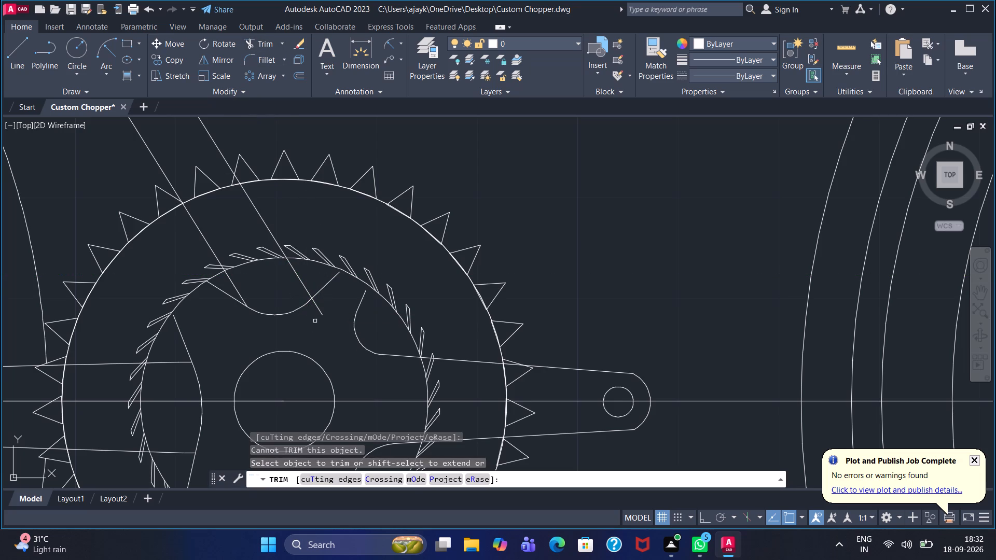
left_click(316, 308)
key("Escape")
Draw a slanted line from the top of the rear hub's inner circle up to the rear-side slanted frame line.
scroll(327, 379, "down", 3)
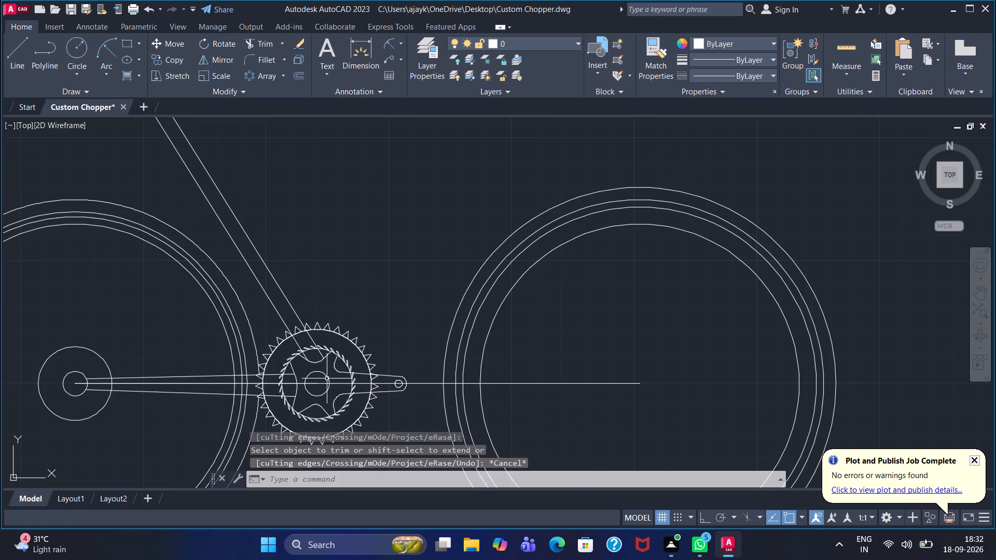
scroll(325, 372, "up", 1)
scroll(325, 372, "down", 2)
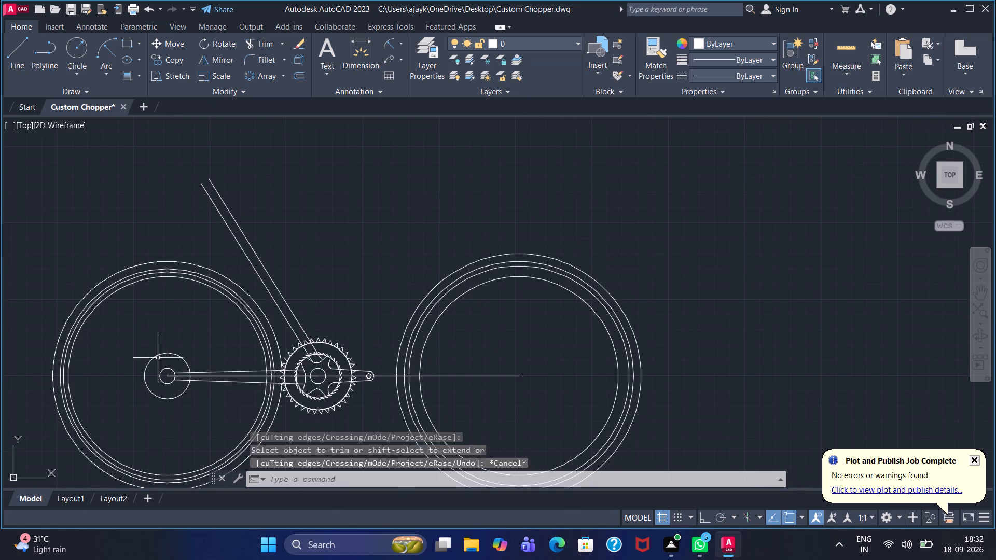
left_click(21, 66)
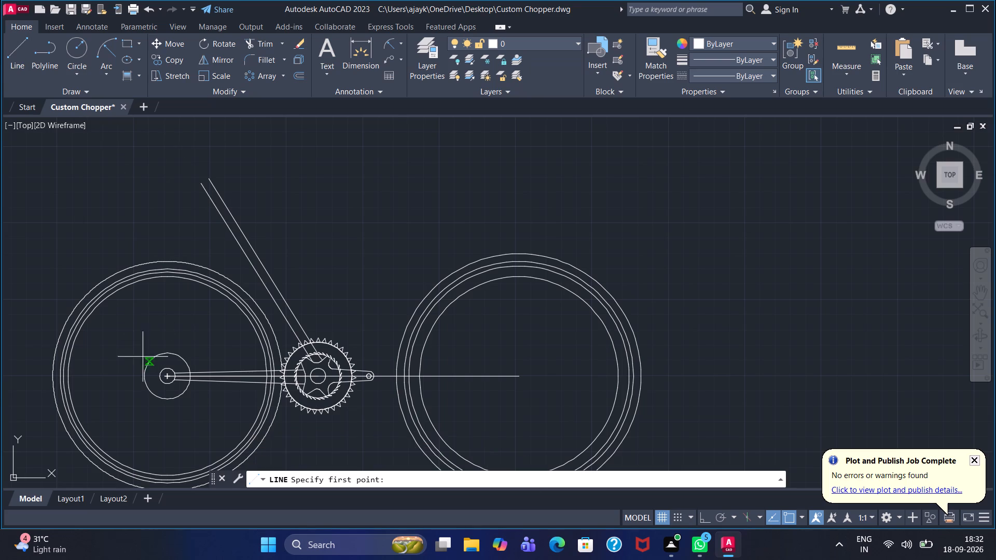
left_click(165, 368)
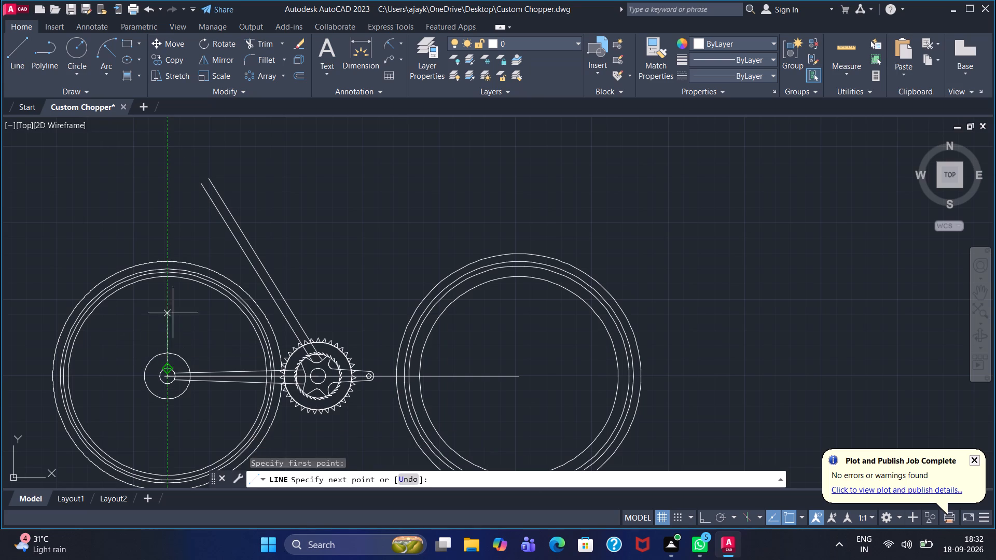
left_click(228, 229)
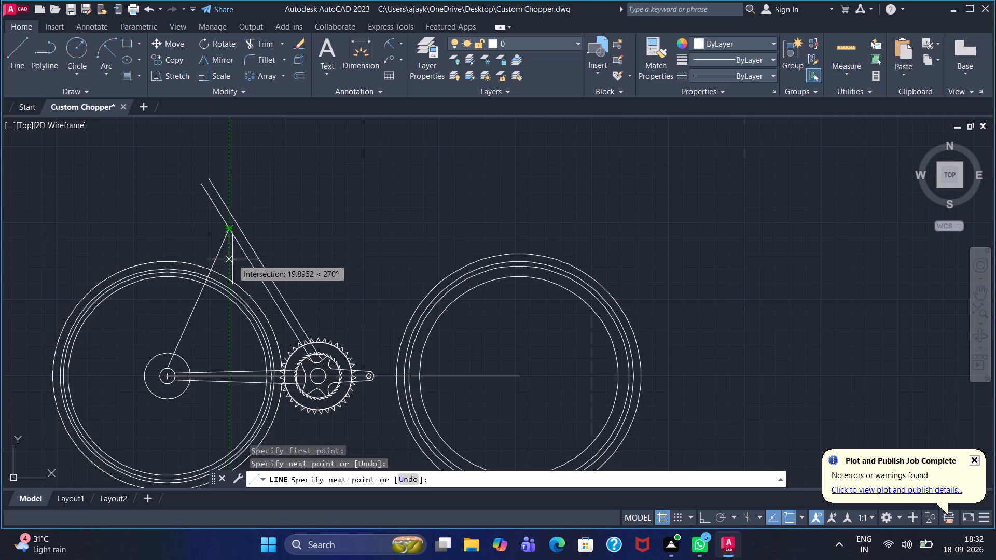
key("Escape")
Draw a second slanted line beside it, from the rear hub's inner circle to the rear-side frame line slightly lower down.
left_click(19, 66)
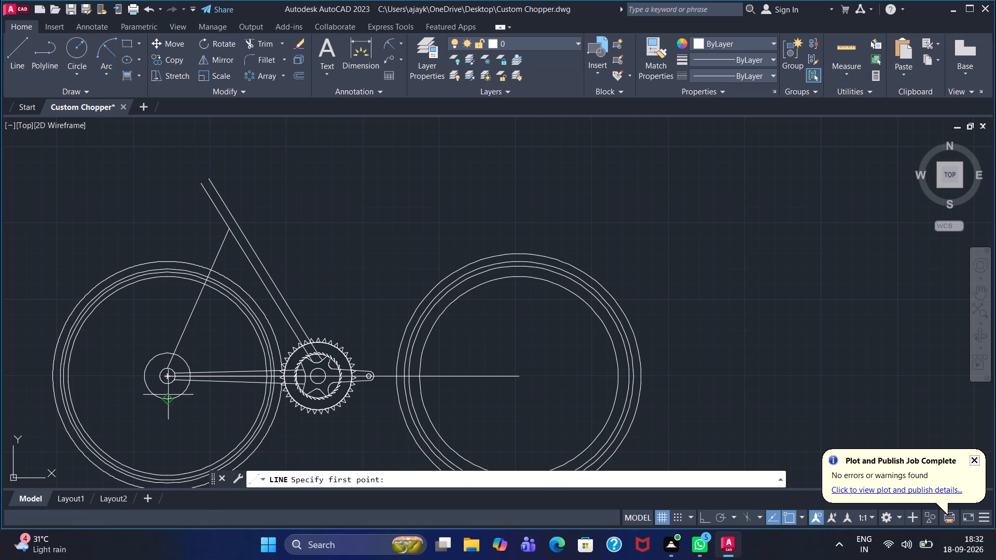
scroll(171, 376, "up", 1)
scroll(171, 376, "down", 1)
scroll(171, 376, "up", 3)
left_click(184, 361)
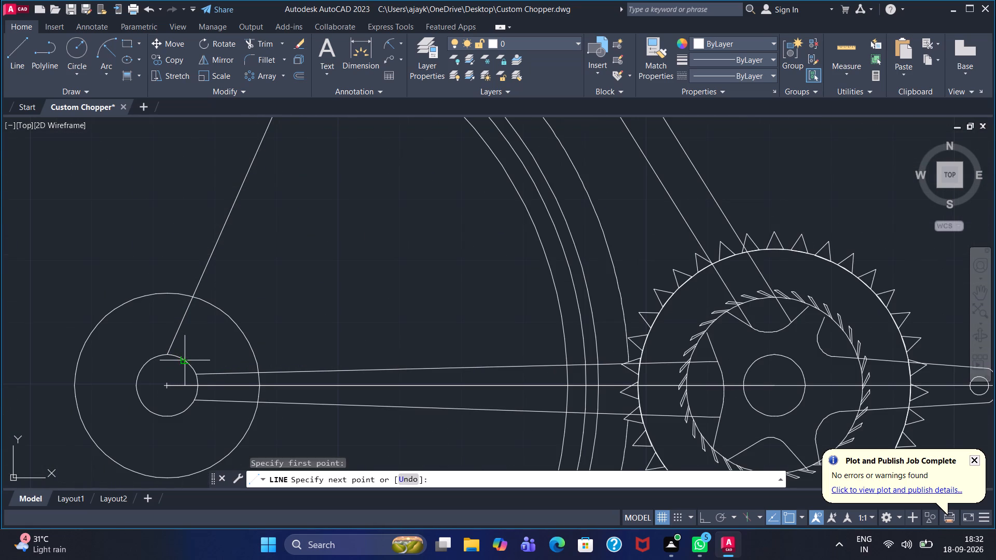
scroll(310, 165, "down", 3)
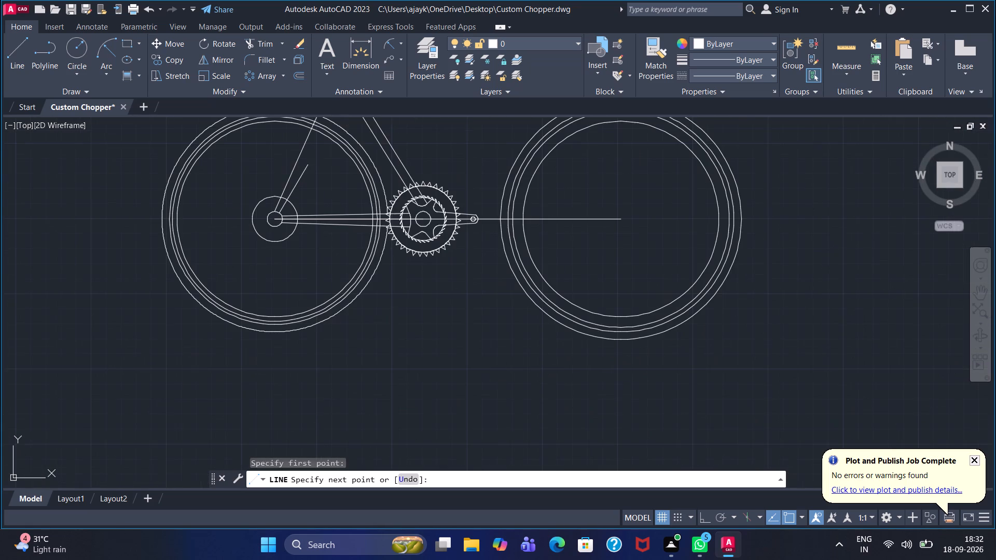
middle_click_drag(313, 158, 229, 279)
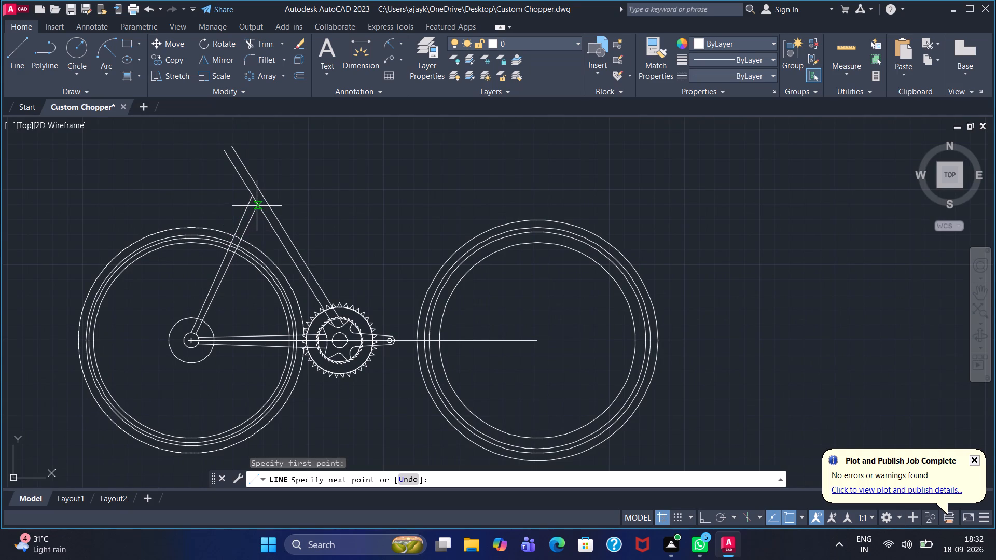
left_click(257, 203)
key("Escape")
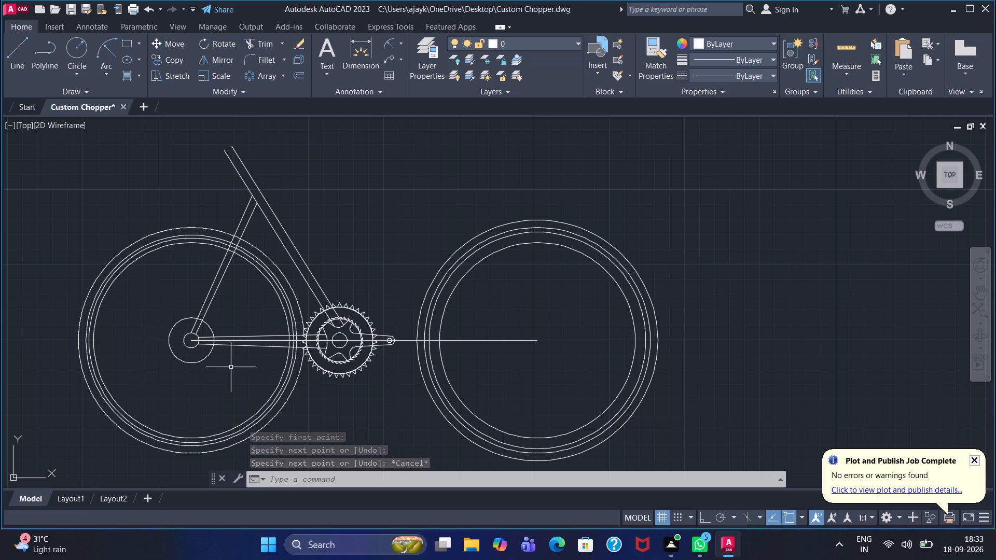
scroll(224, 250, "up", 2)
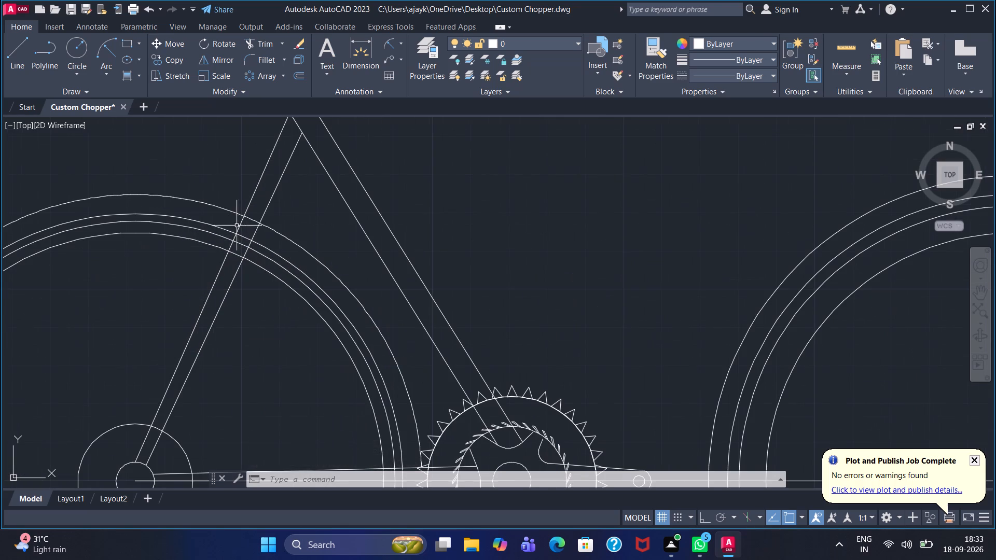
Trim away the piece of the rear-side frame line between the upper ends of the two slanted hub lines.
middle_click_drag(215, 158, 168, 232)
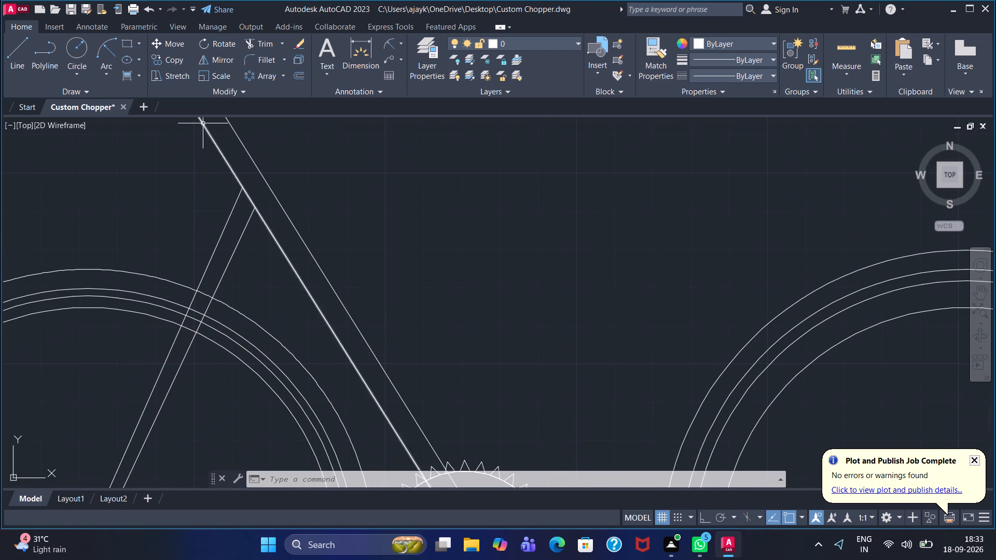
left_click(262, 47)
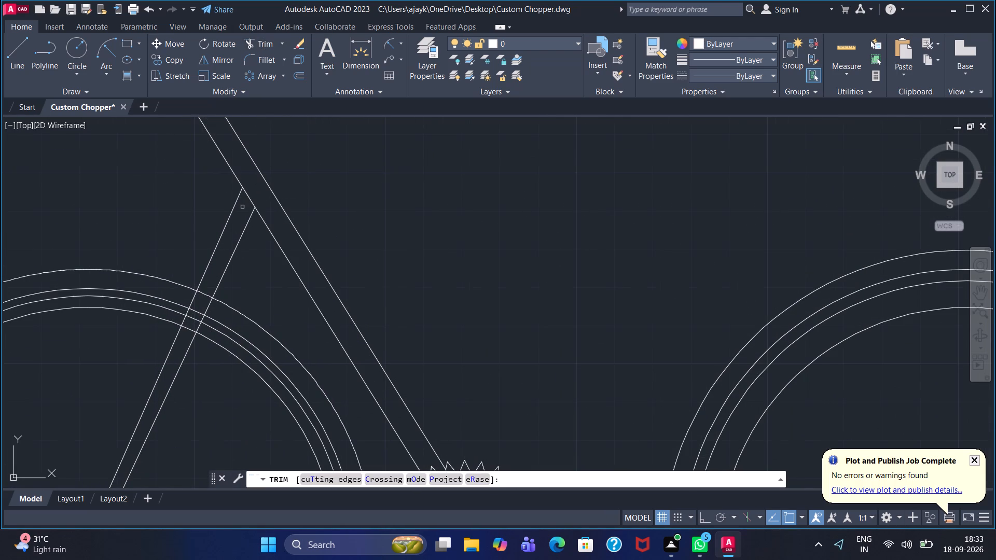
left_click(250, 203)
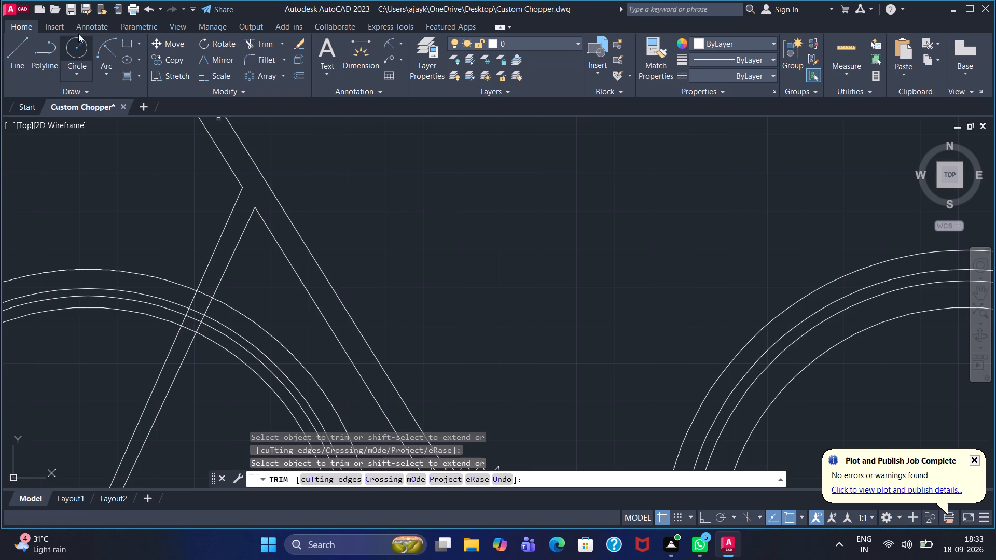
Draw two short connected lines forming a small peak inside the frame tube, joining the upper ends of the two slanted hub lines.
left_click(20, 61)
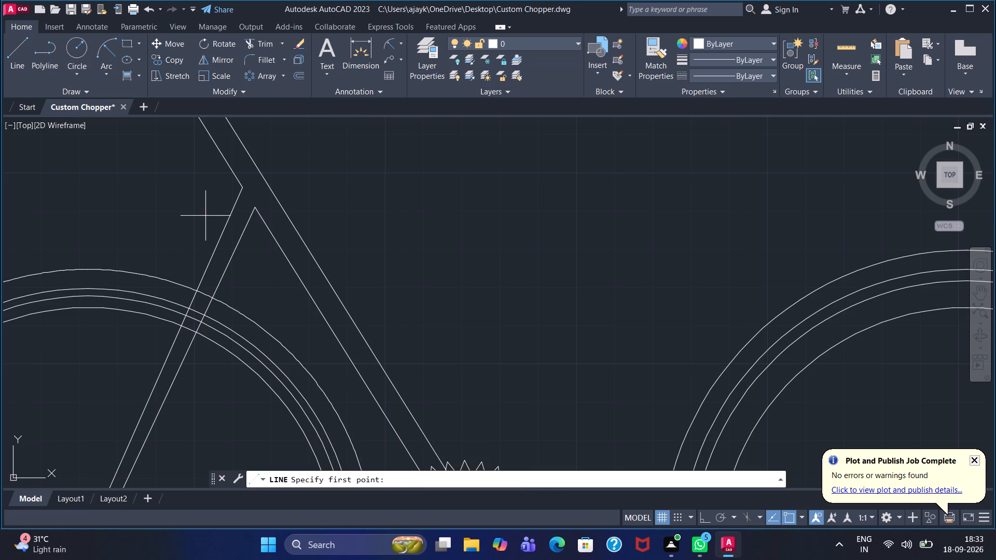
left_click(240, 187)
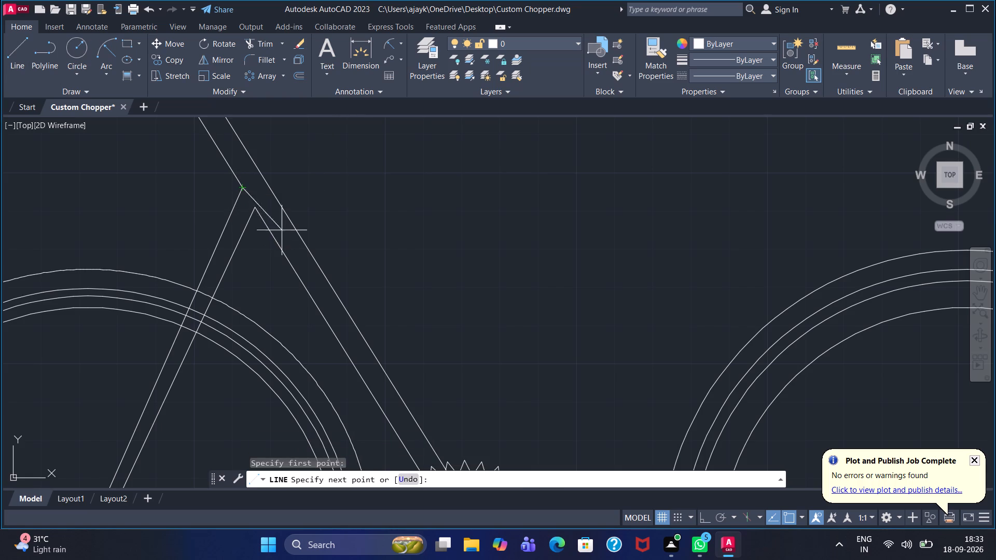
left_click(255, 181)
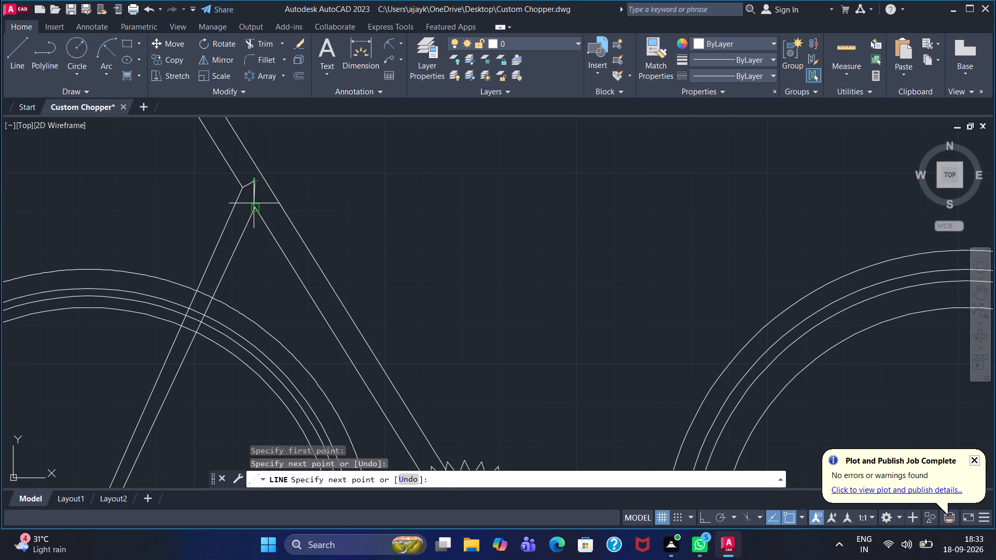
left_click(254, 203)
key("Escape")
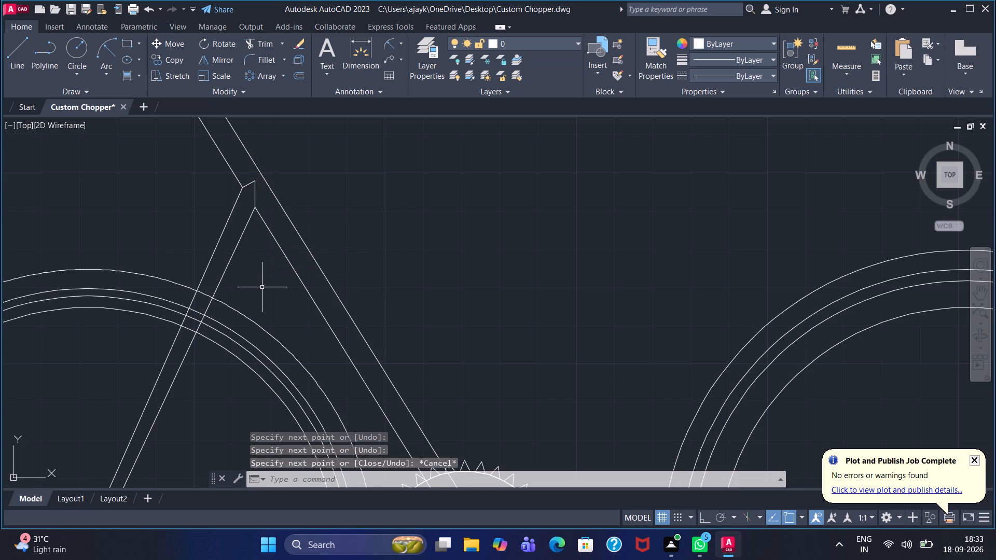
Close the open top of the frame tube with a short line joining the ends of its two long lines.
scroll(262, 287, "down", 2)
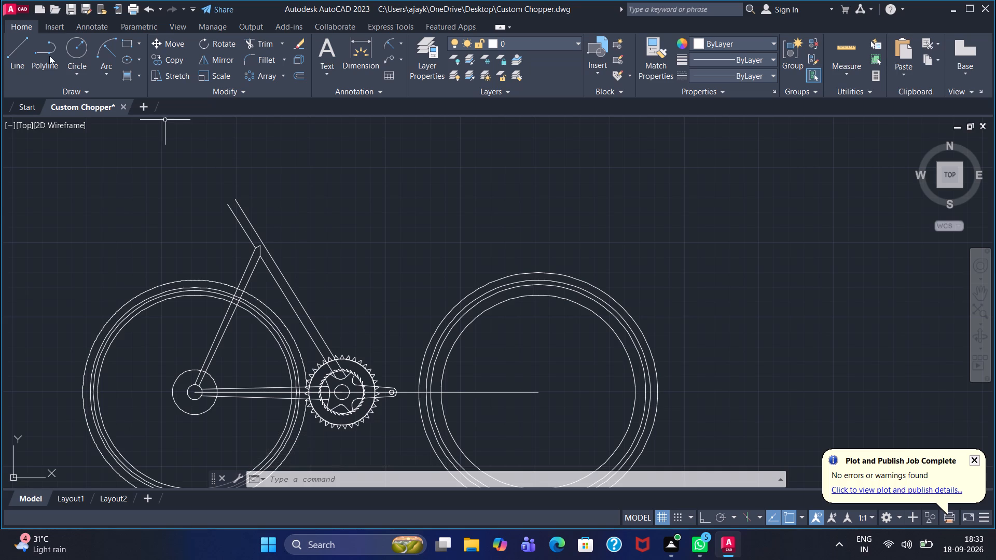
left_click(19, 38)
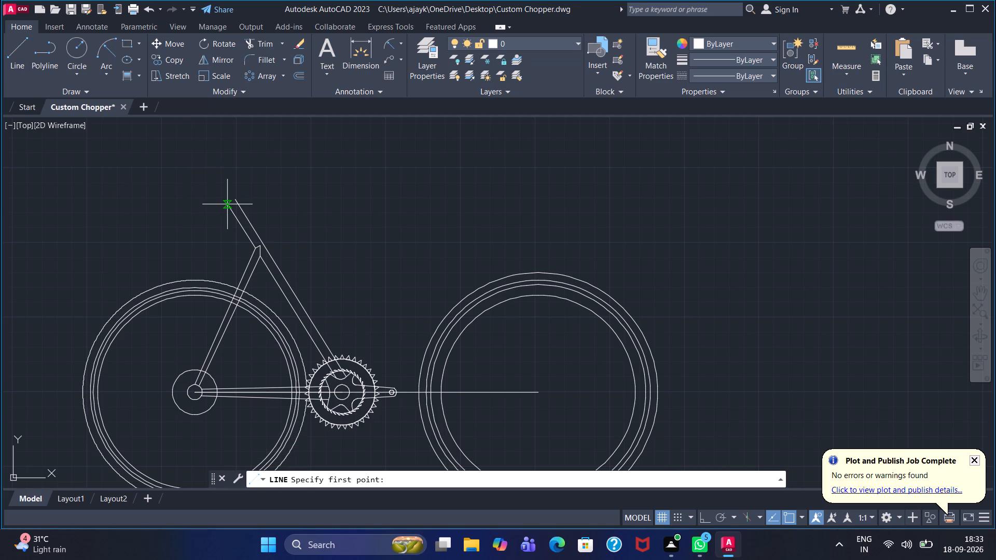
left_click(226, 204)
left_click(237, 197)
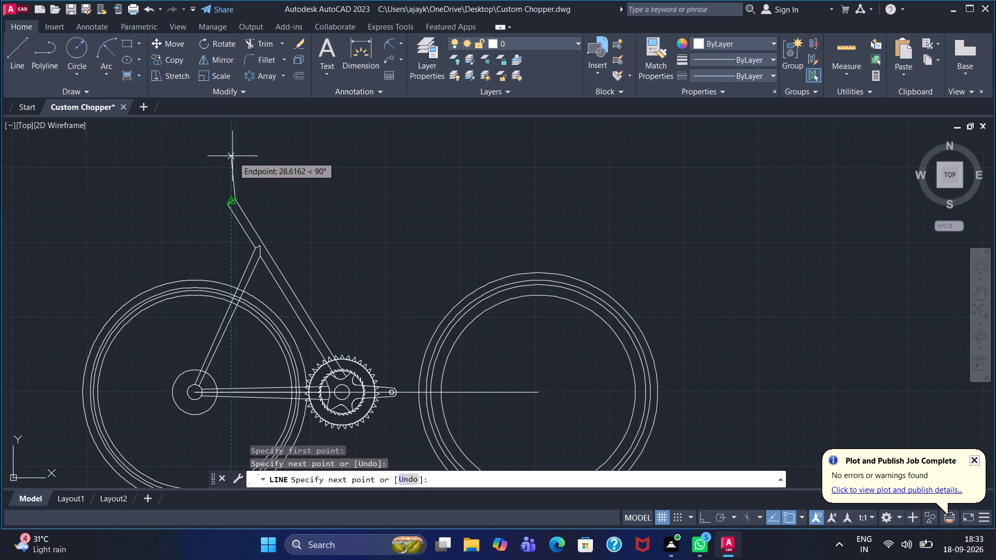
right_click(232, 156)
left_click(242, 161)
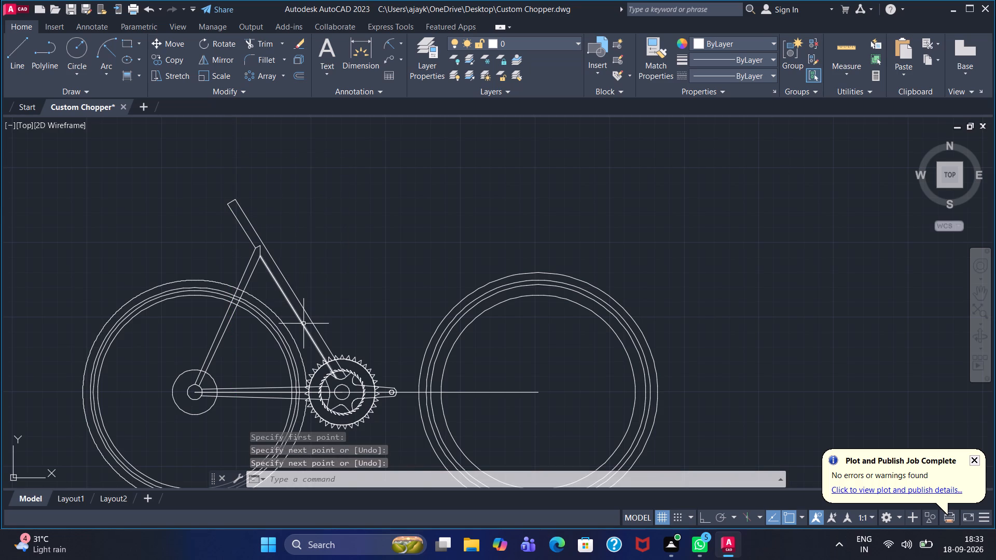
Draw a line from the rear corner of the frame tube's top, slanting up toward the rear.
left_click(28, 58)
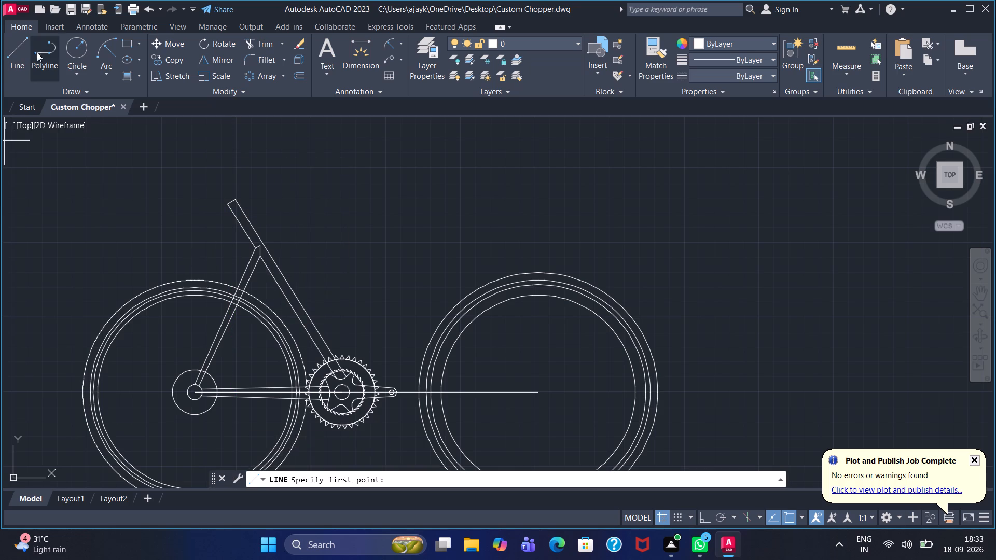
left_click(227, 206)
left_click(206, 186)
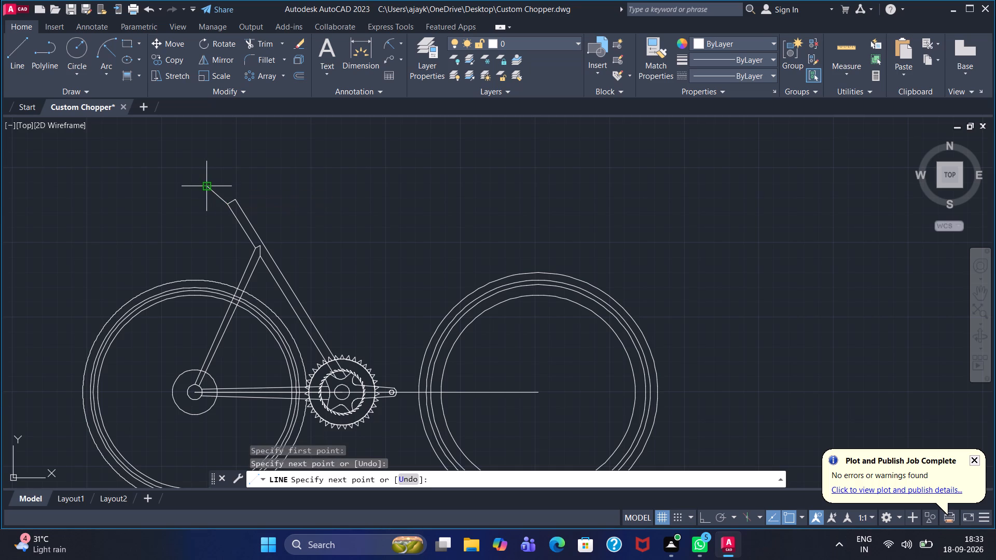
right_click(218, 174)
left_click(227, 177)
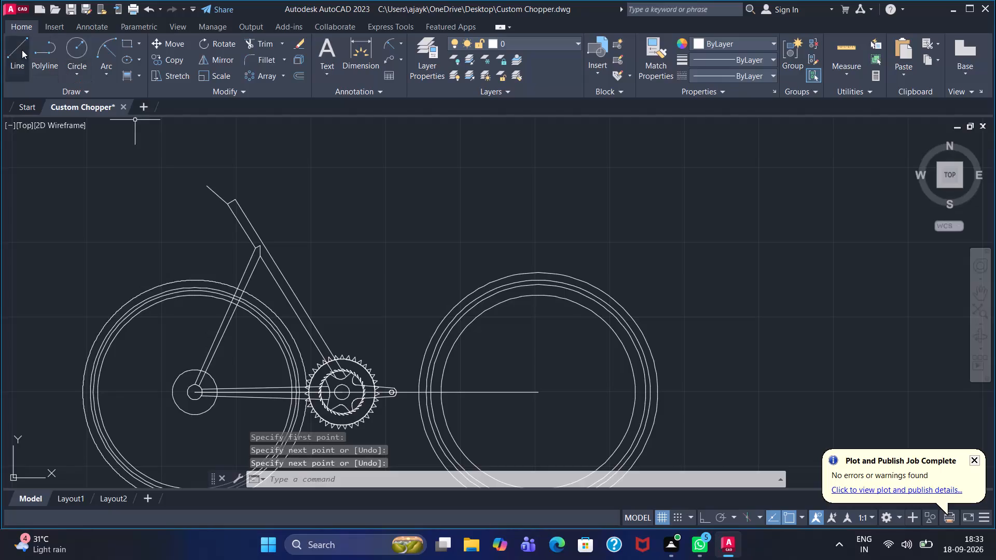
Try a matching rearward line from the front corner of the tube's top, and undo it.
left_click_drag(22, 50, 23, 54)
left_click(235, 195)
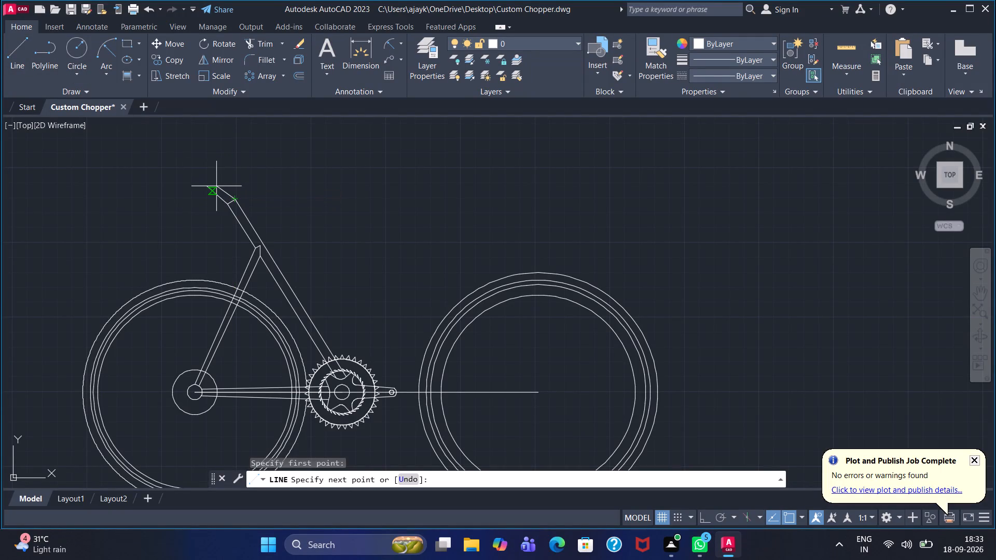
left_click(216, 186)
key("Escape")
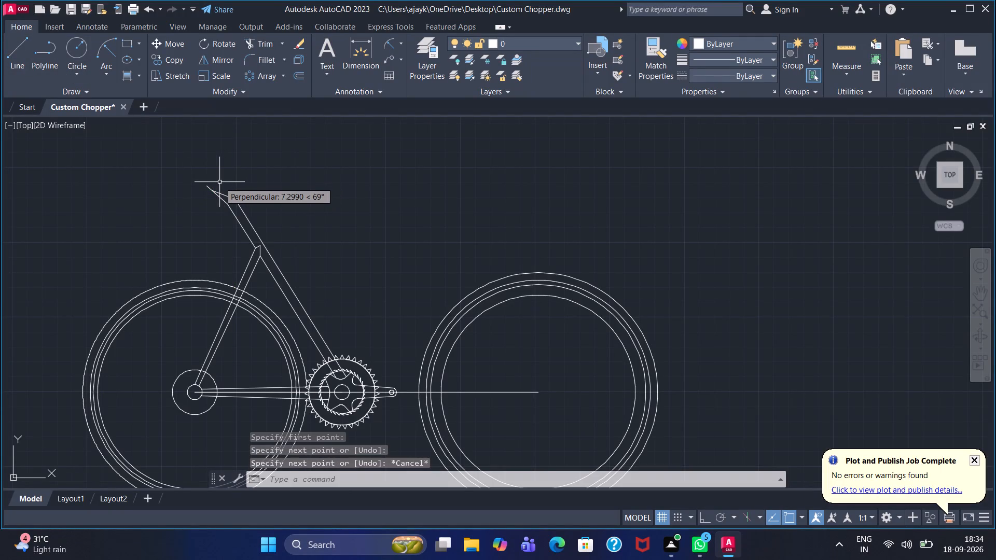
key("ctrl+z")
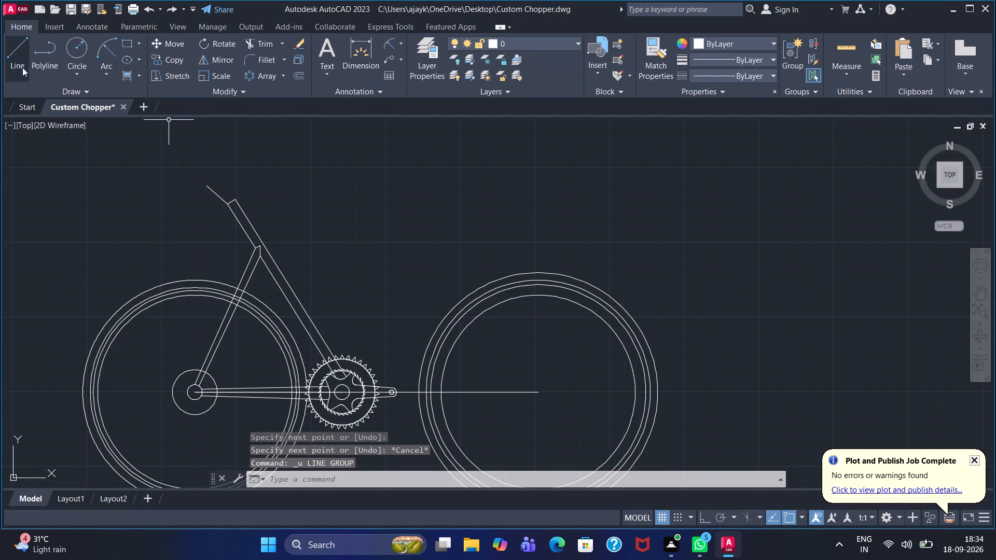
Draw a line from the front corner of the tube's top, roughly parallel to the rearward slanted line and slightly longer.
left_click(19, 55)
scroll(199, 198, "up", 3)
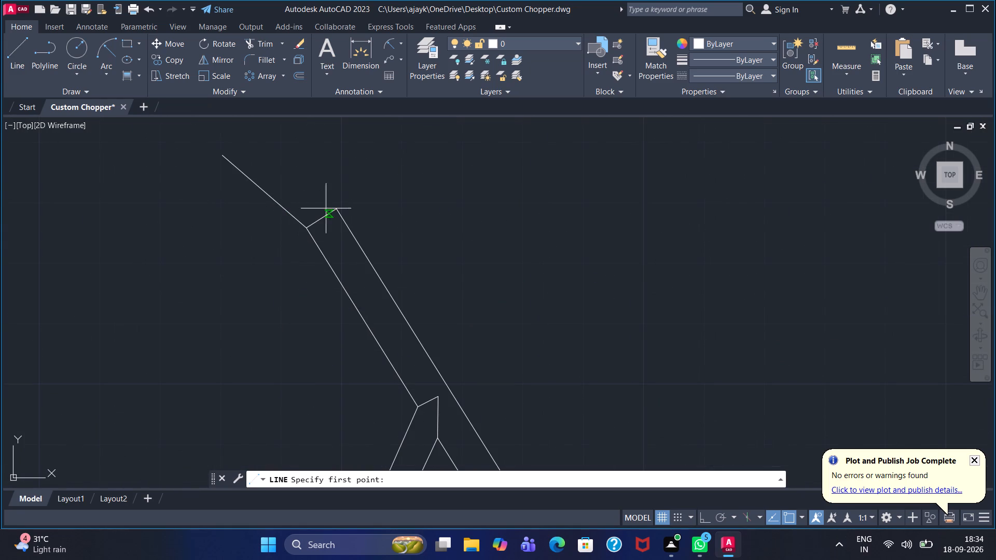
left_click(340, 208)
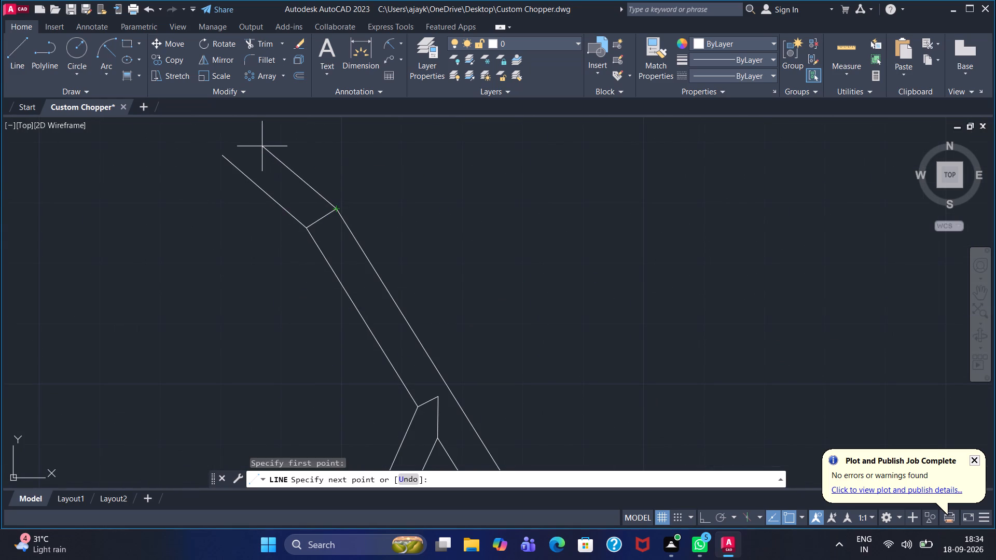
left_click(235, 123)
key("Escape")
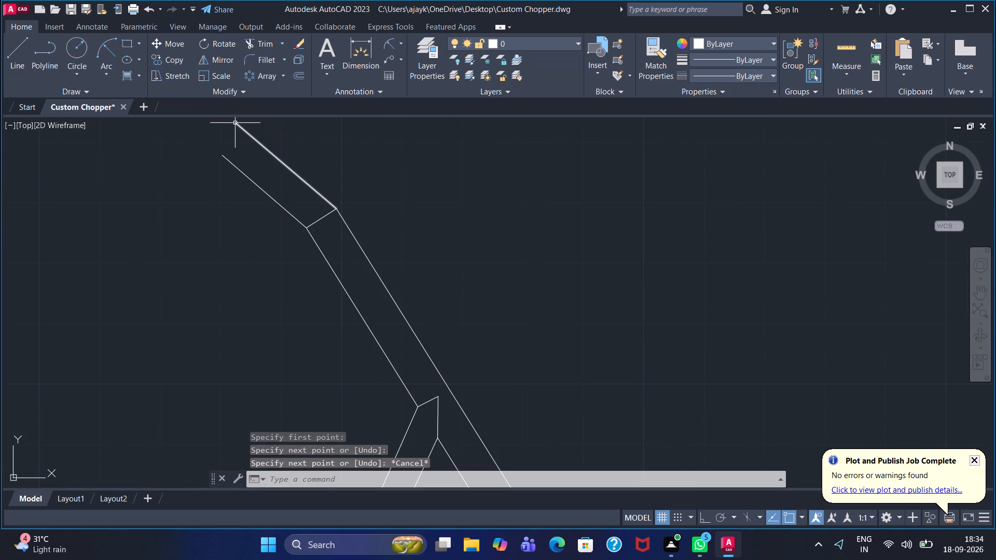
Continue the upper slanted line from its free end with a shallower line running rearward and slightly upward.
middle_click_drag(204, 163, 196, 235)
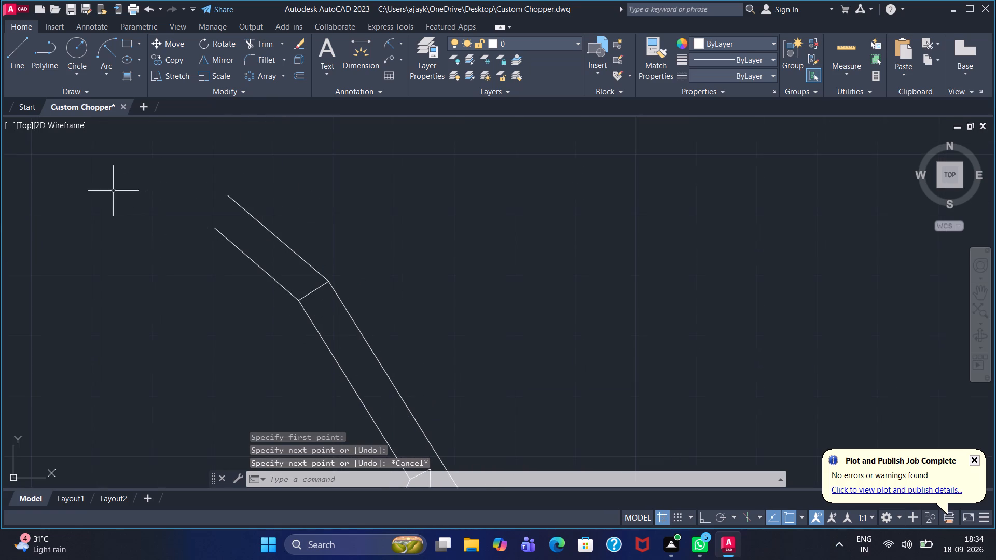
left_click(6, 57)
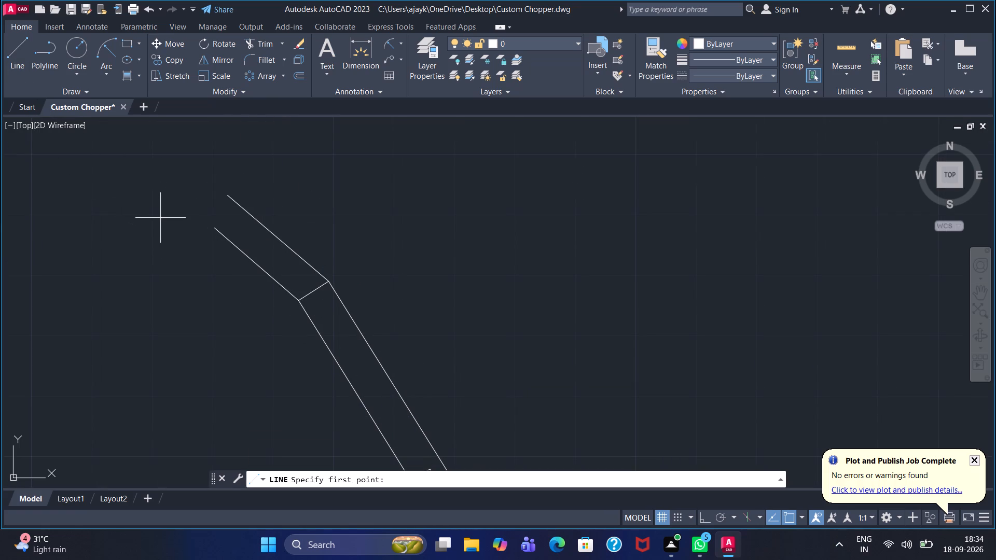
left_click(226, 195)
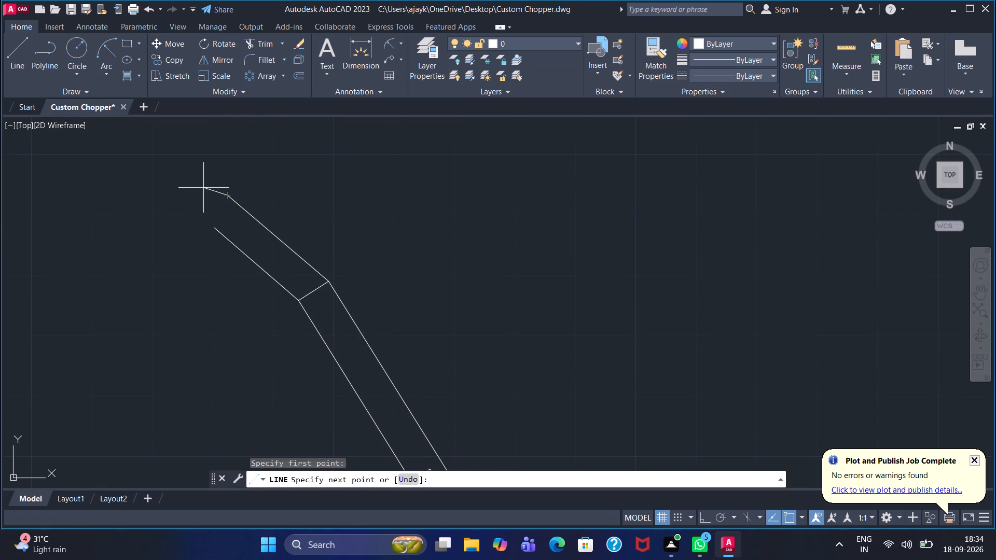
left_click(155, 182)
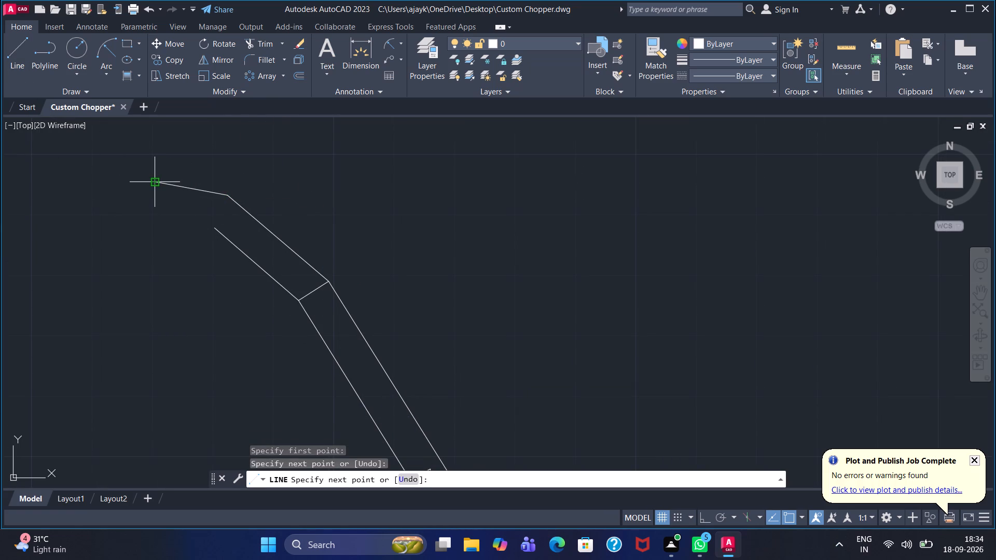
key("Escape")
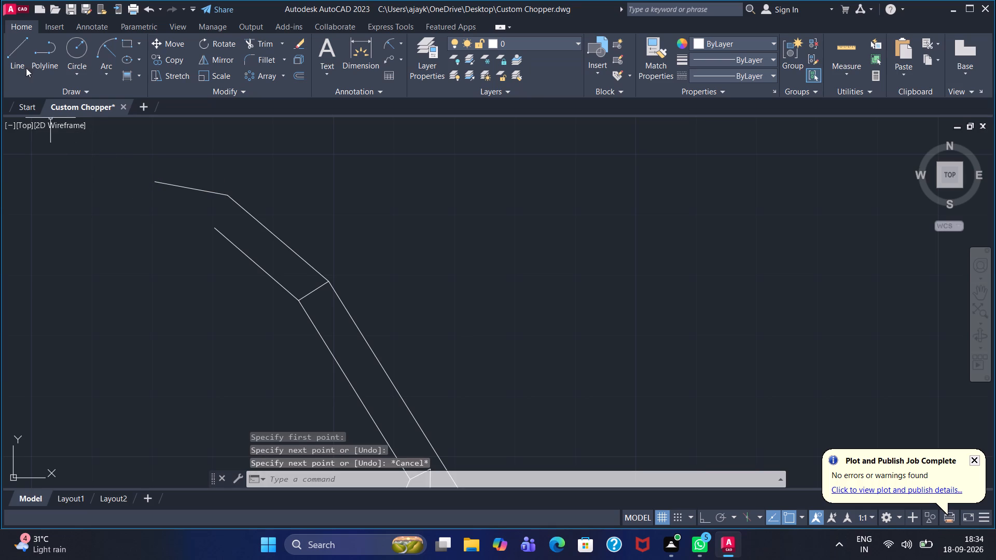
Continue the lower slanted line rearward alongside the upper shallow line and close the tube end with a short line.
left_click_drag(25, 52, 30, 59)
left_click(215, 232)
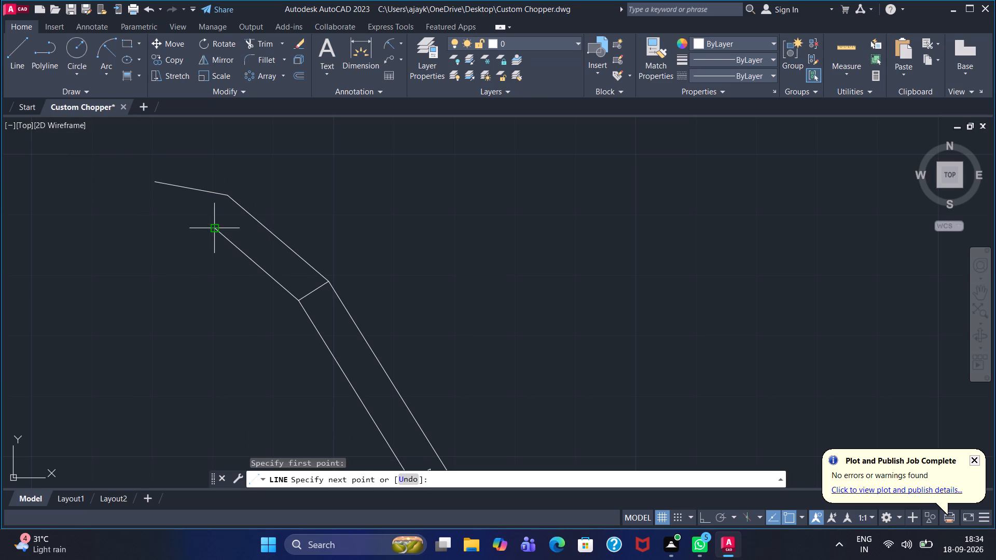
left_click(149, 213)
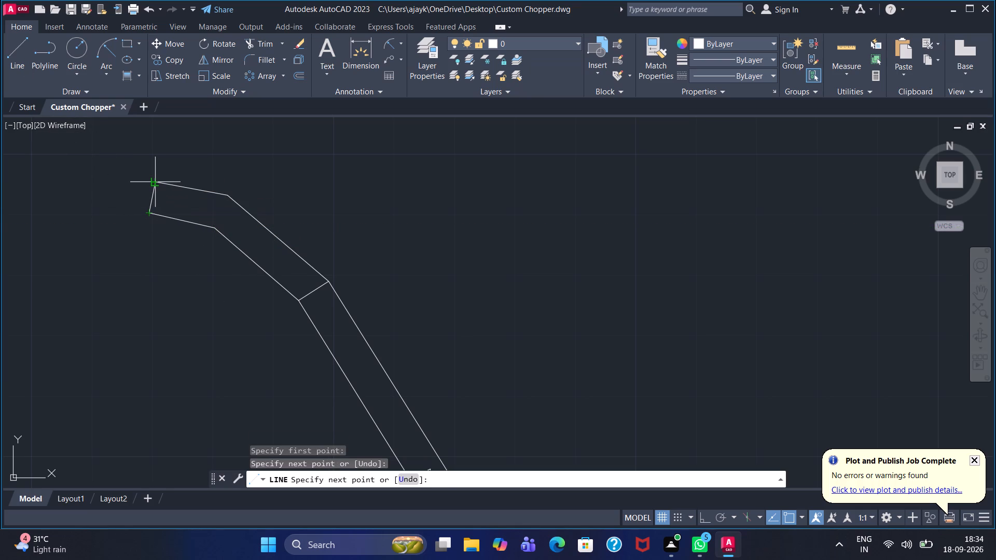
left_click(156, 180)
key("Escape")
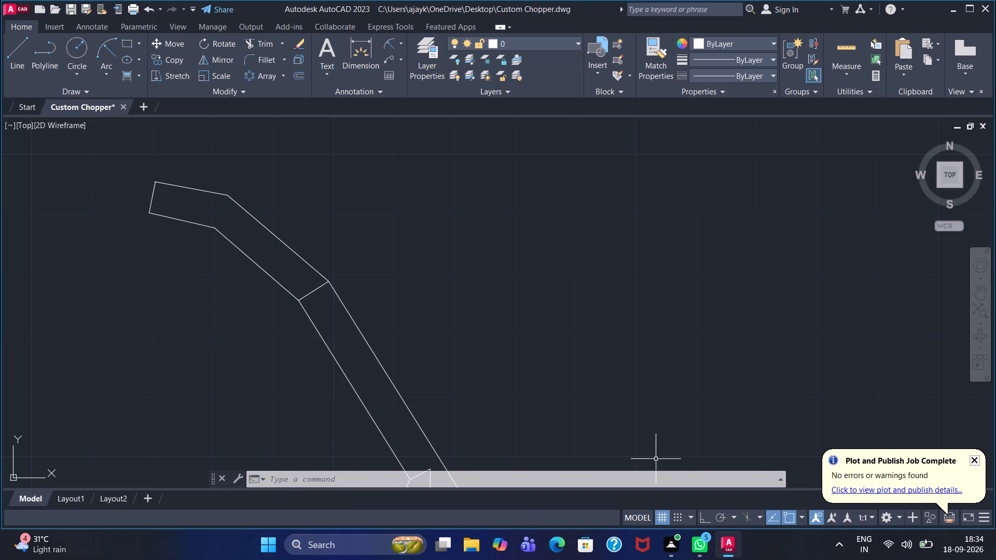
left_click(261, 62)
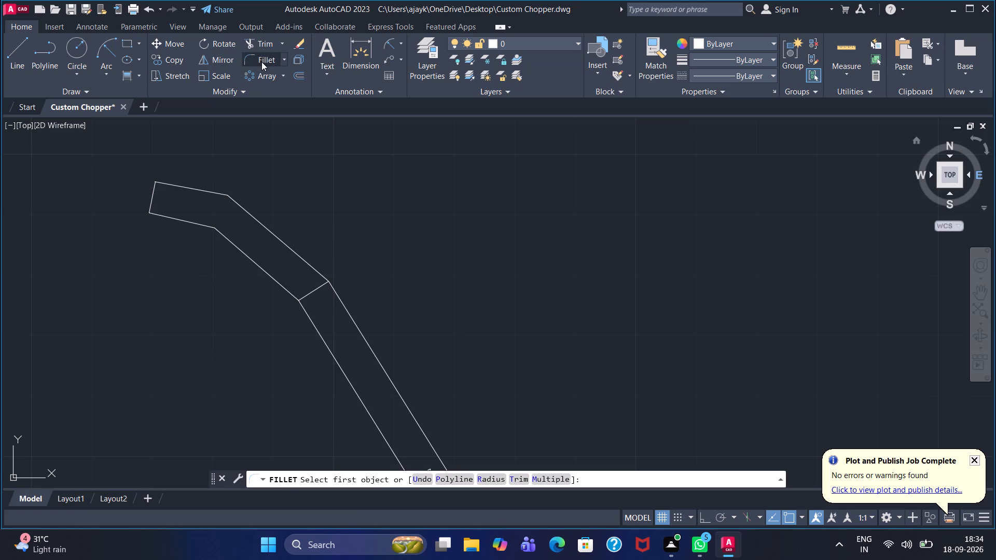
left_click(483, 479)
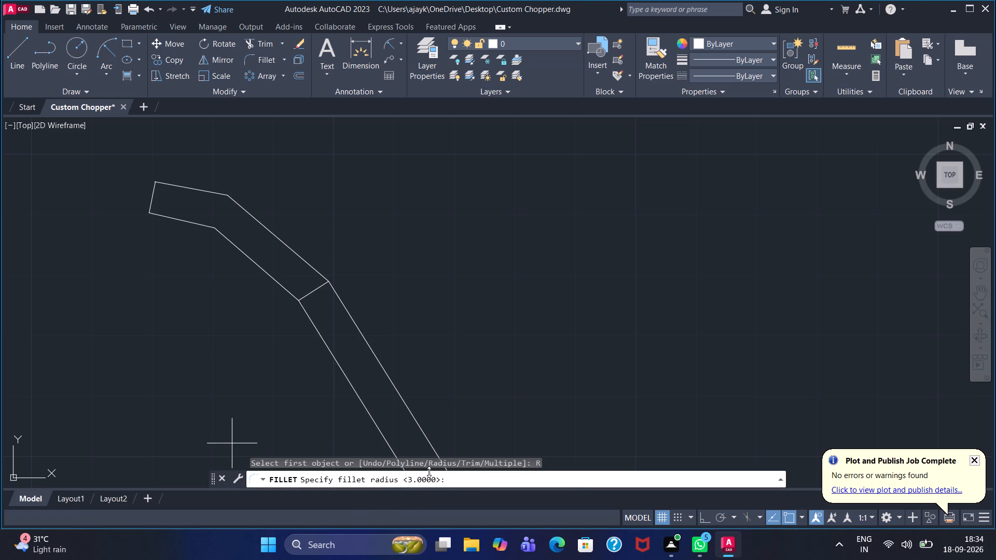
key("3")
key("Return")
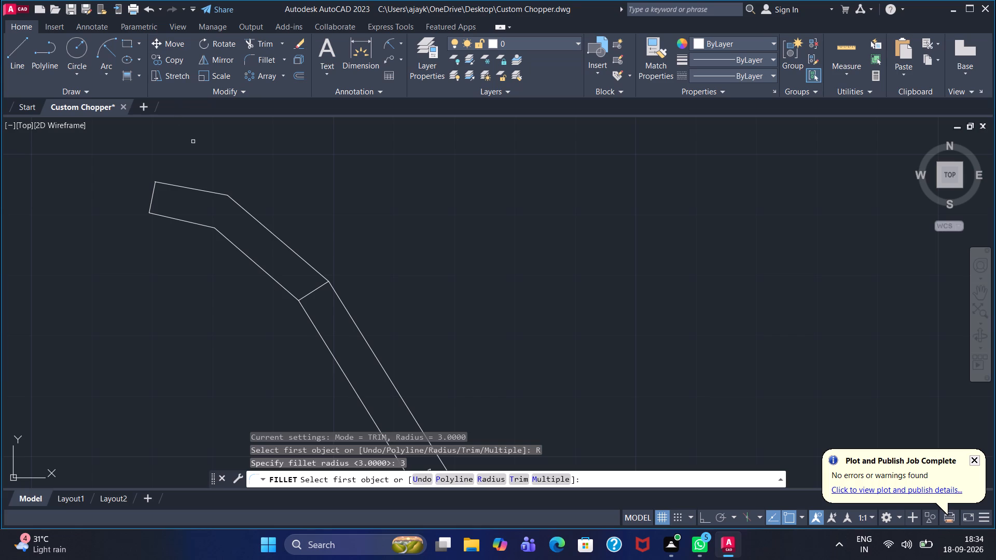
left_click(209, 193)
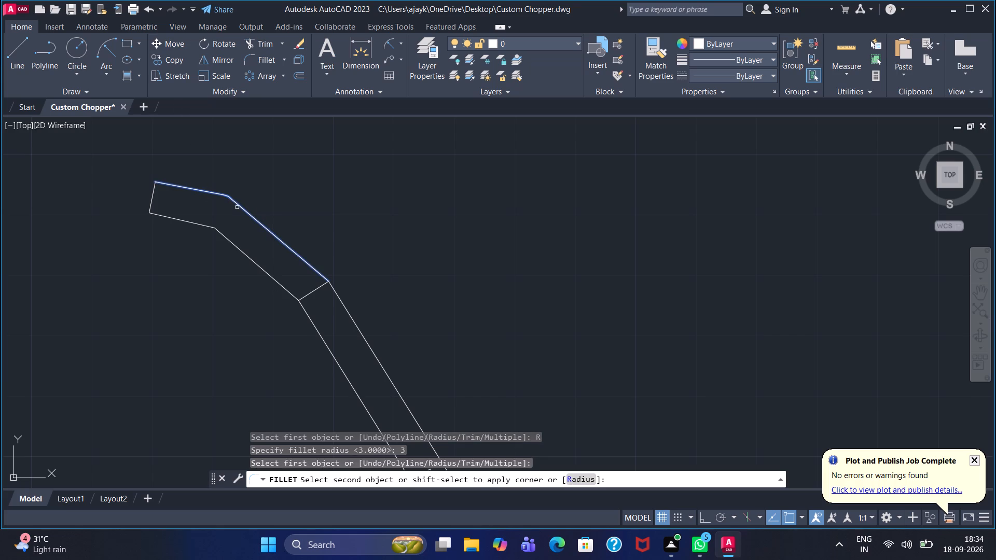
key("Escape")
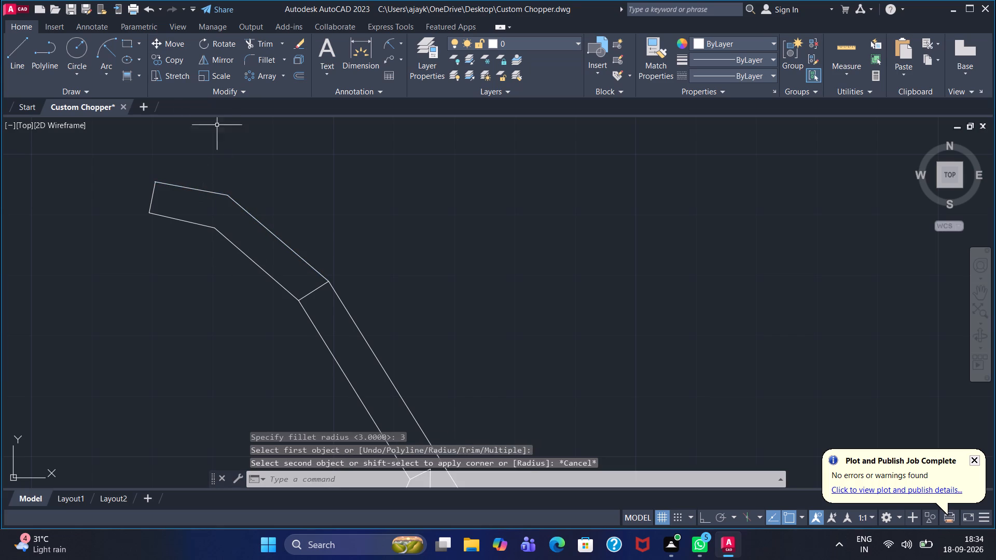
Fillet the bend between the shallow and slanted lines on the upper edge of the tube with radius 6.
left_click(252, 63)
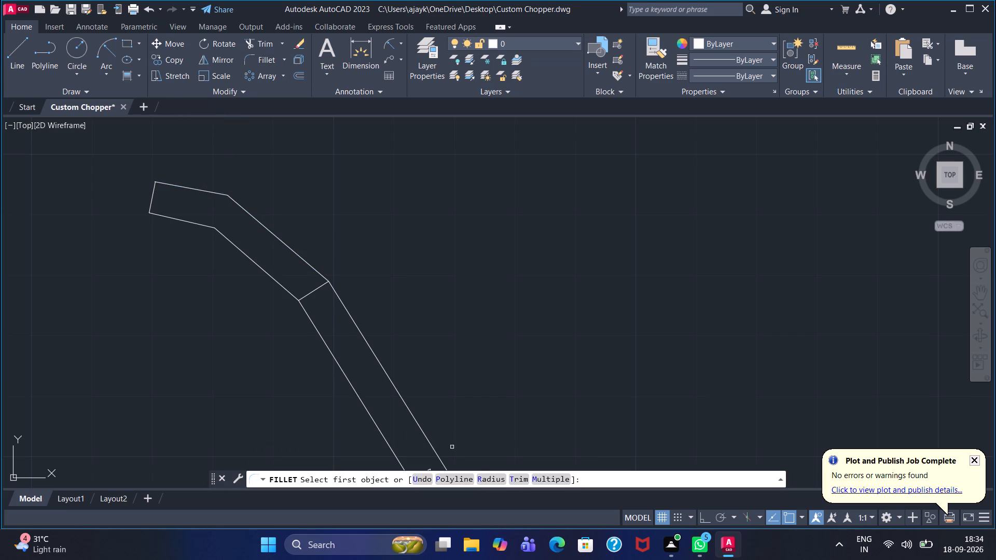
left_click(491, 485)
left_click(491, 480)
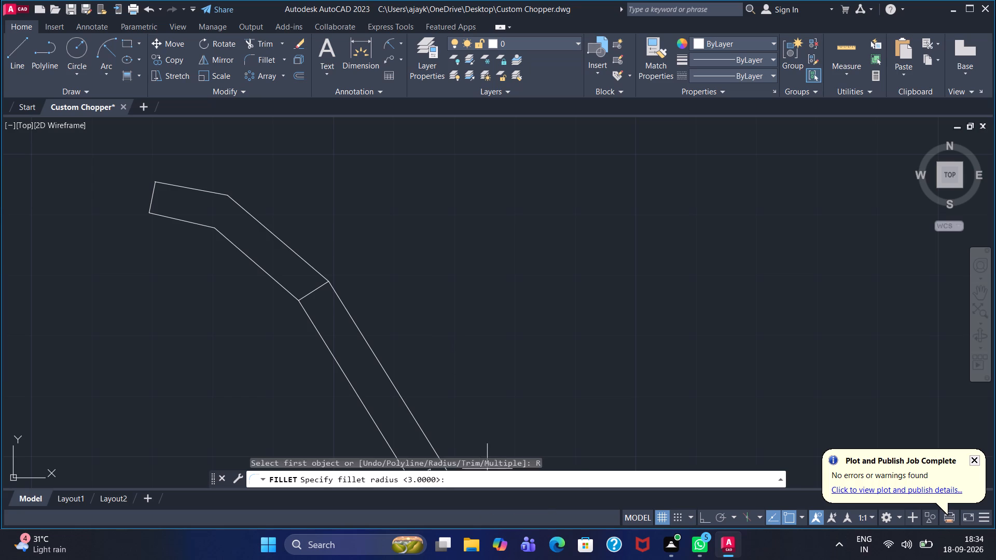
key("6")
key("Return")
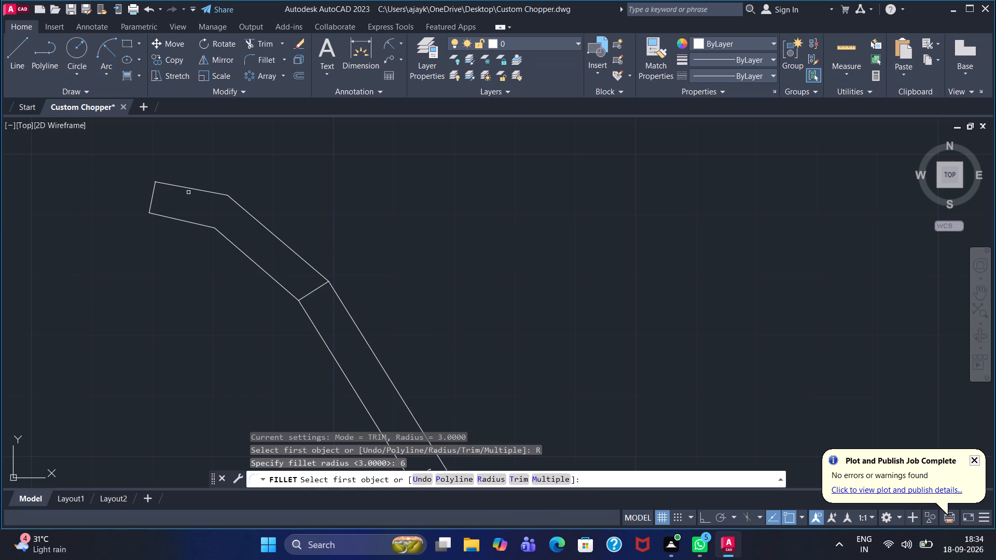
left_click(205, 192)
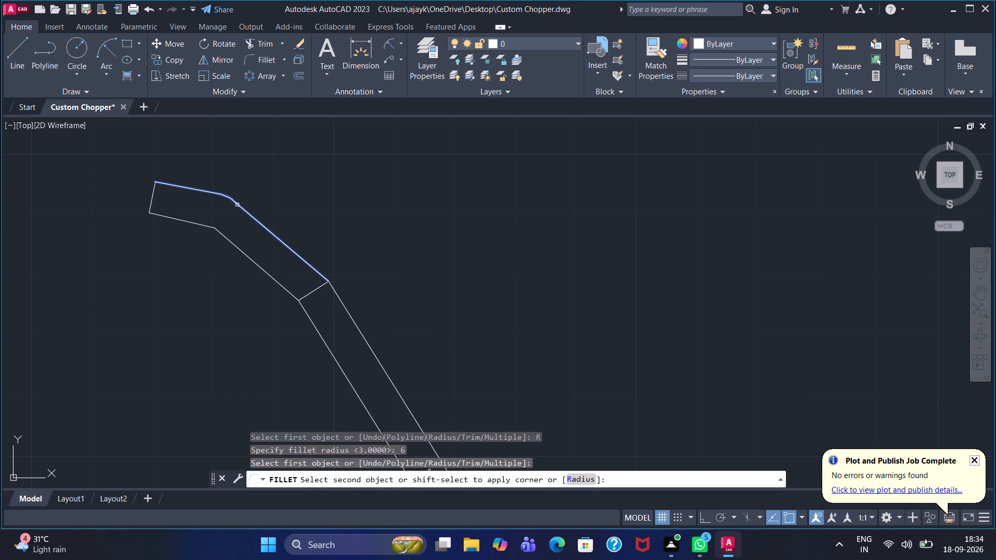
left_click(237, 205)
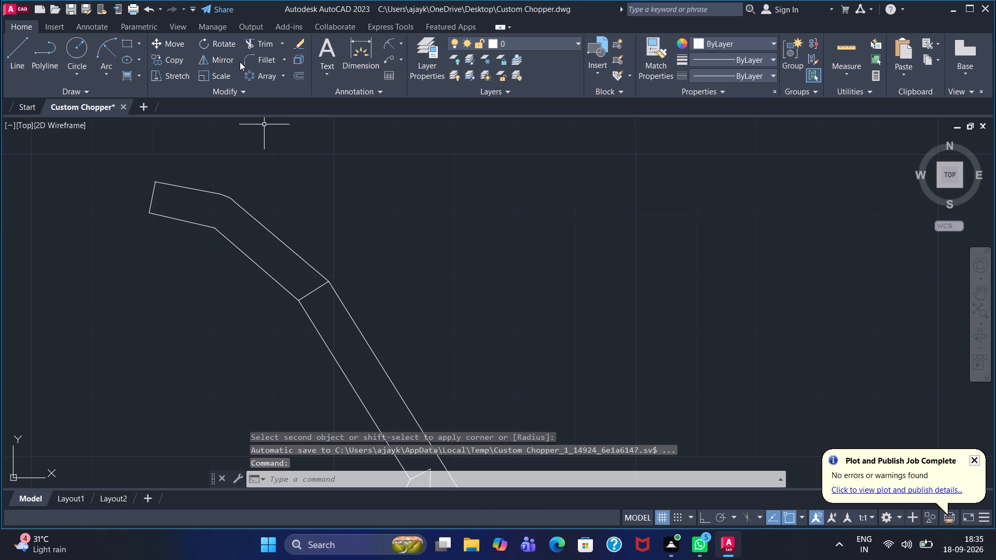
Fillet the matching bend on the lower edge of the tube with radius 6.
left_click(252, 62)
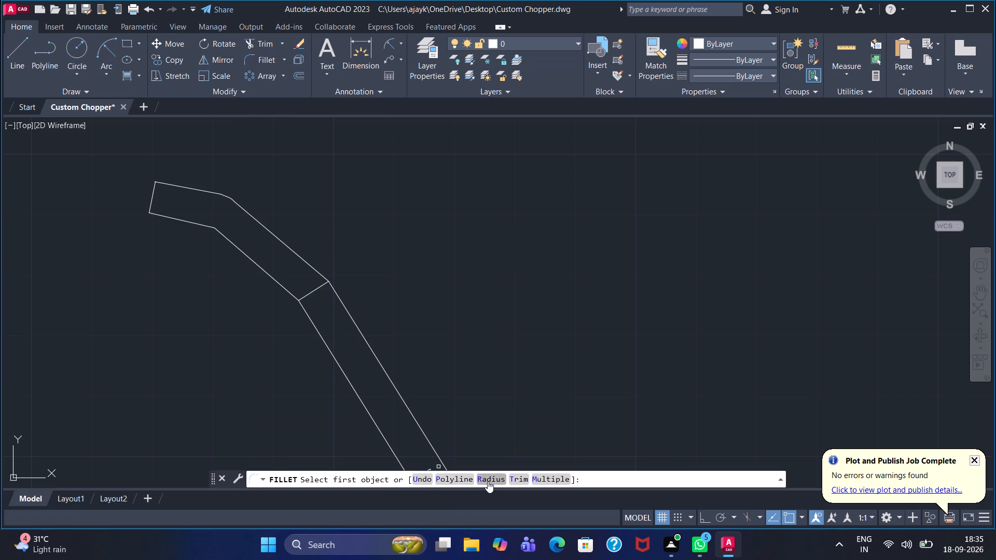
left_click(488, 481)
key("6")
key("Return")
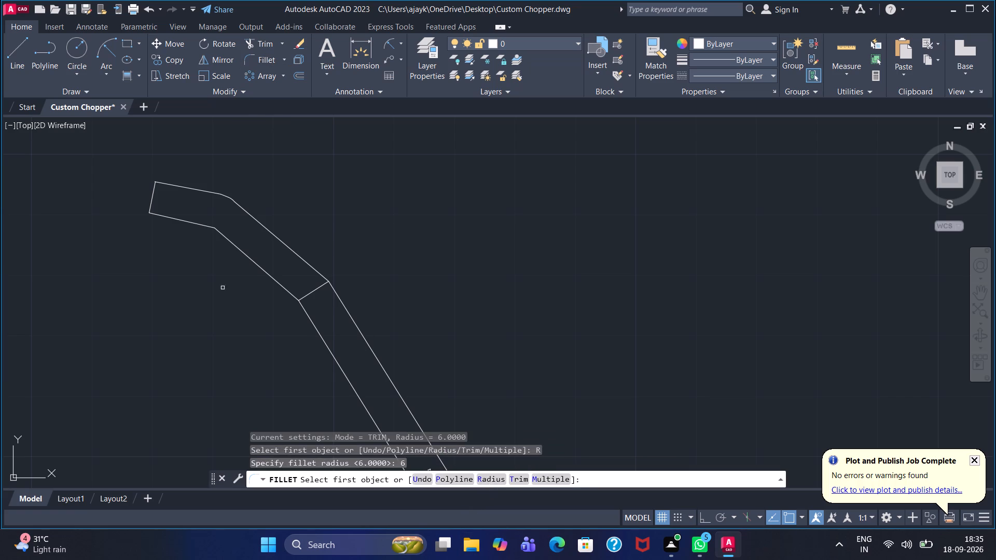
left_click(204, 226)
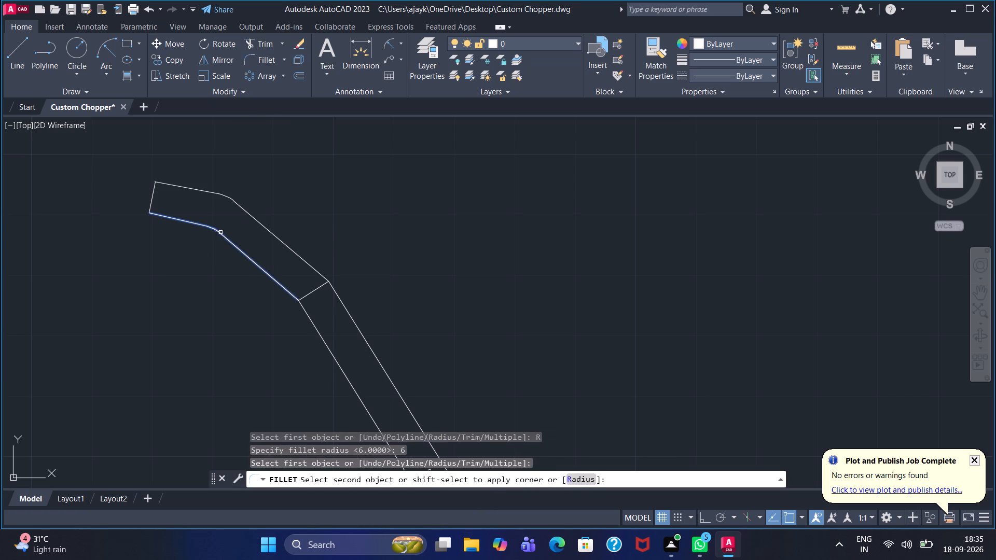
left_click(221, 236)
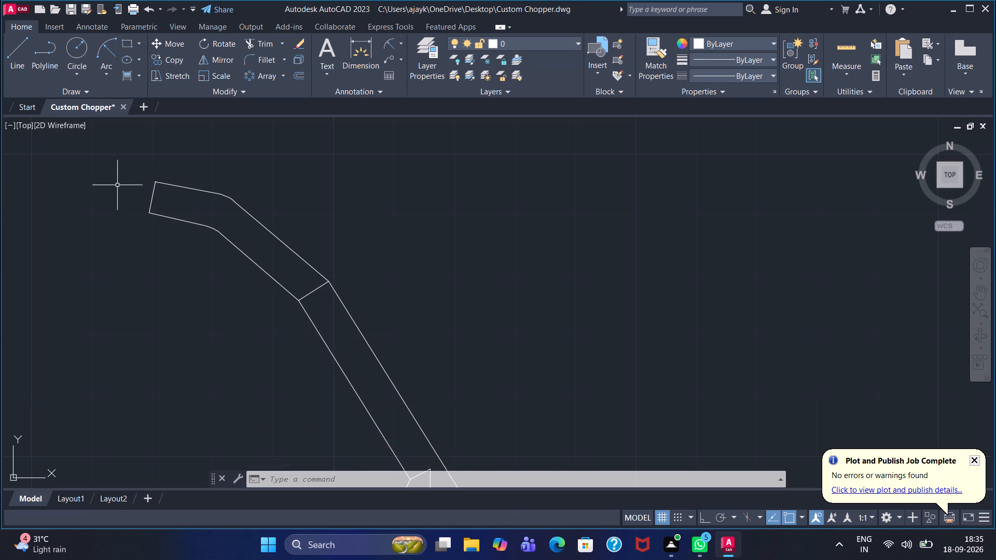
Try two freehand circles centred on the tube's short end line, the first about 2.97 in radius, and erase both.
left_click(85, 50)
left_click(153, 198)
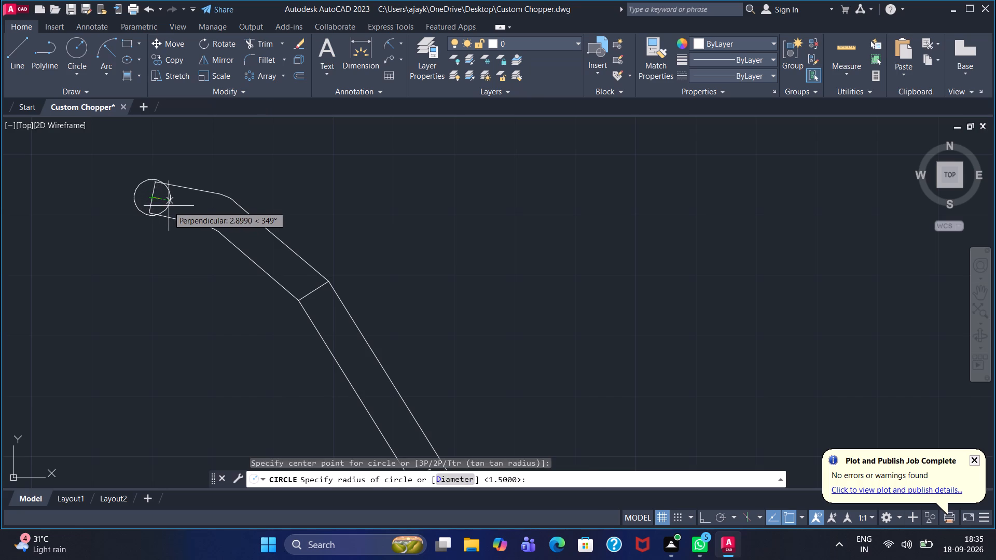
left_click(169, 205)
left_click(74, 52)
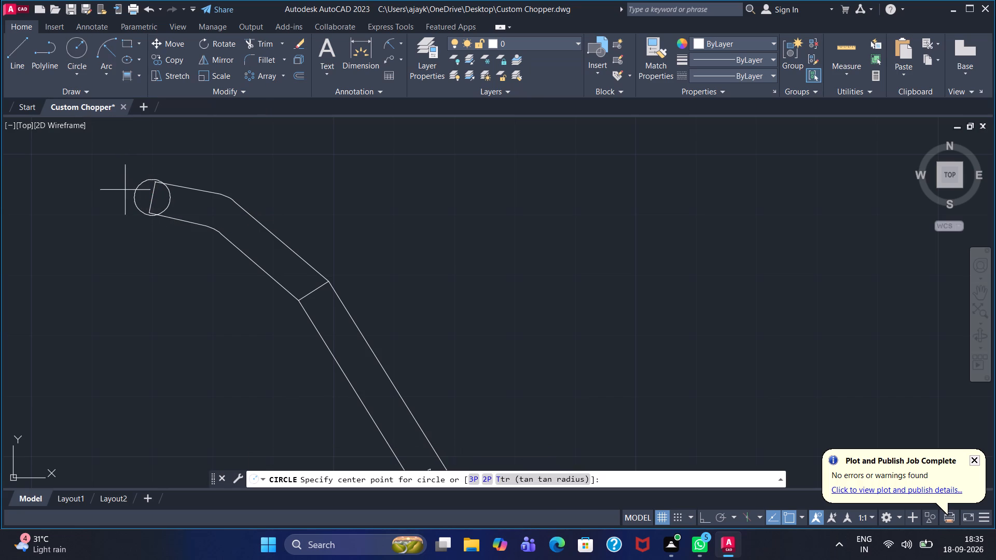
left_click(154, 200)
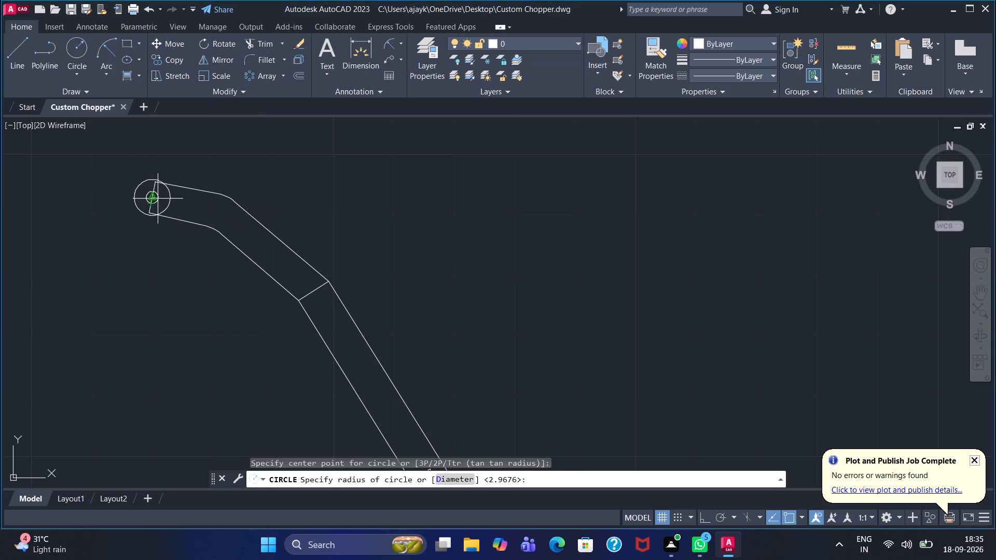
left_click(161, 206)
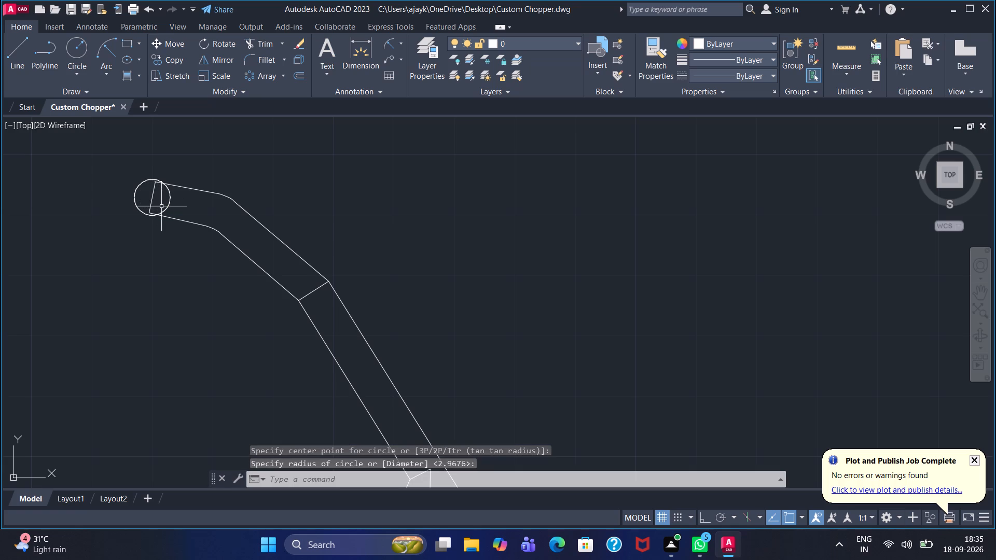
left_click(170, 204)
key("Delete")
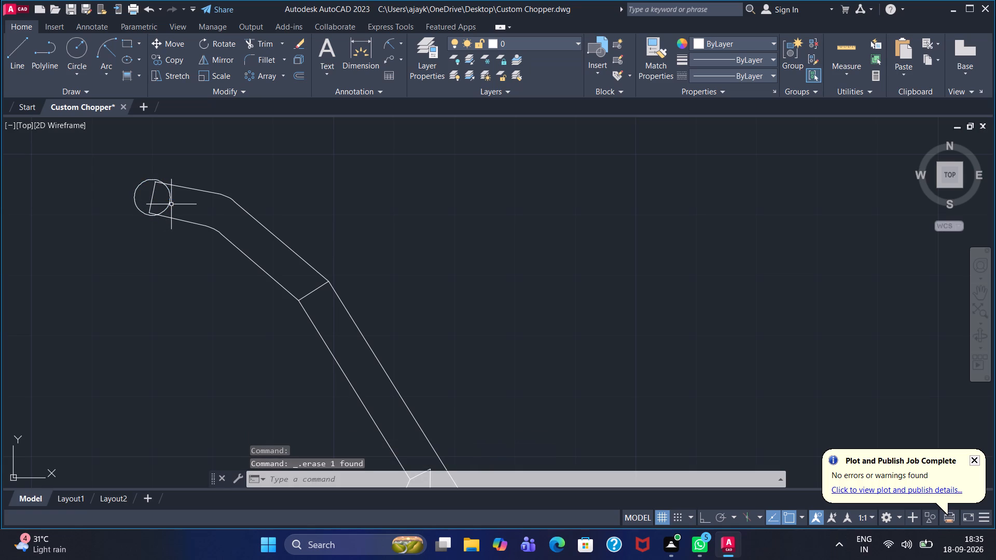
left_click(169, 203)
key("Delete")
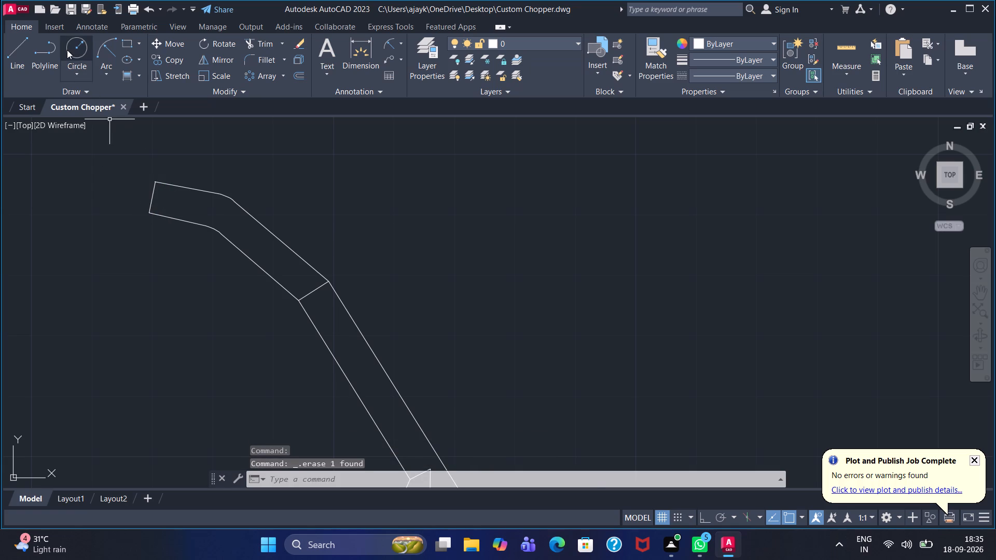
Draw two concentric circles of radius 2 and 2.5 centred on the midpoint of the tube's short end line.
left_click(67, 50)
left_click(154, 198)
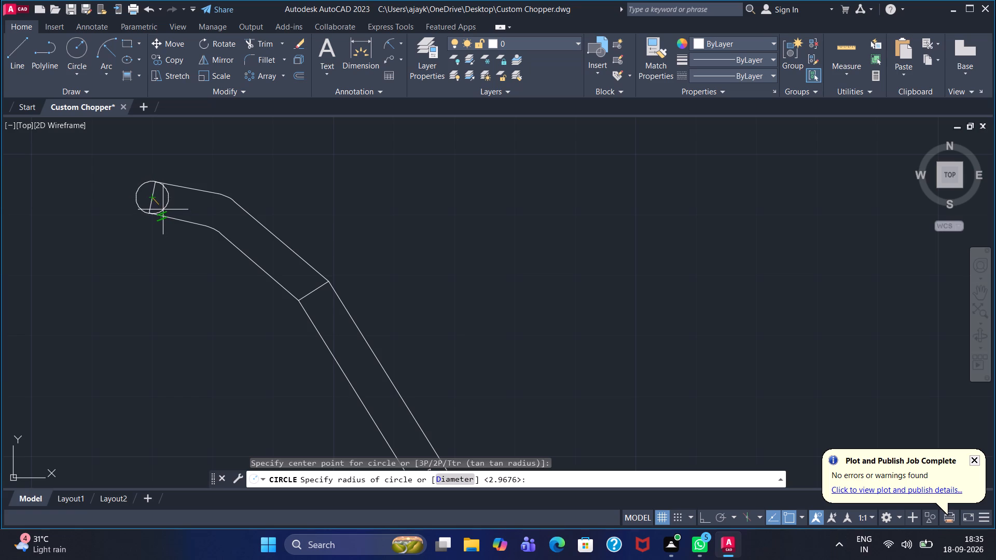
key("2")
key("Return")
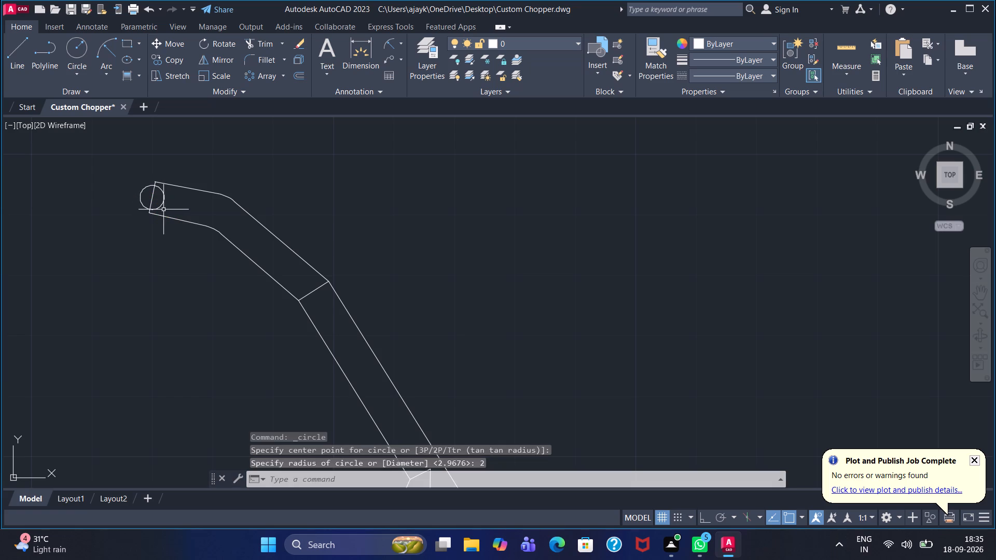
left_click(87, 51)
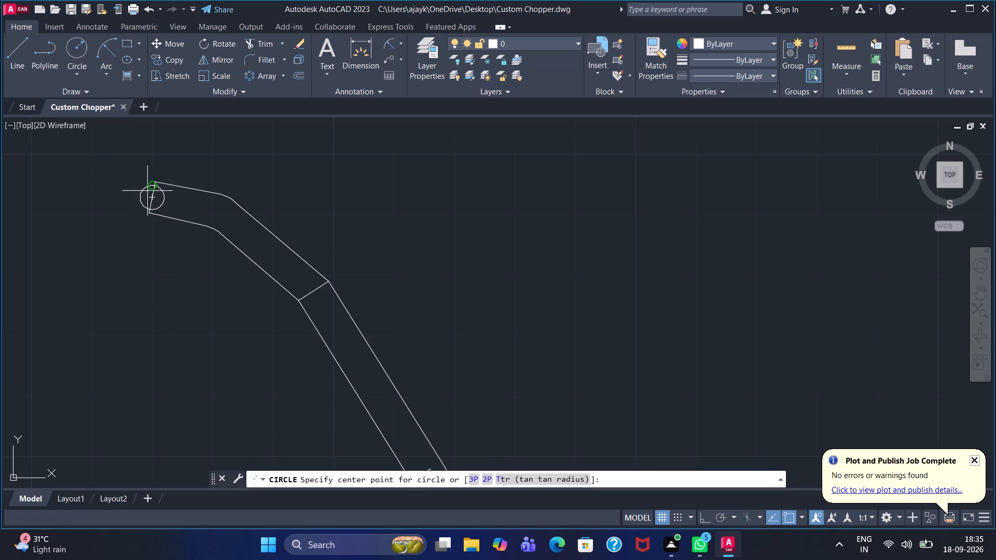
left_click(148, 197)
type("2.5")
key("Return")
key("Escape")
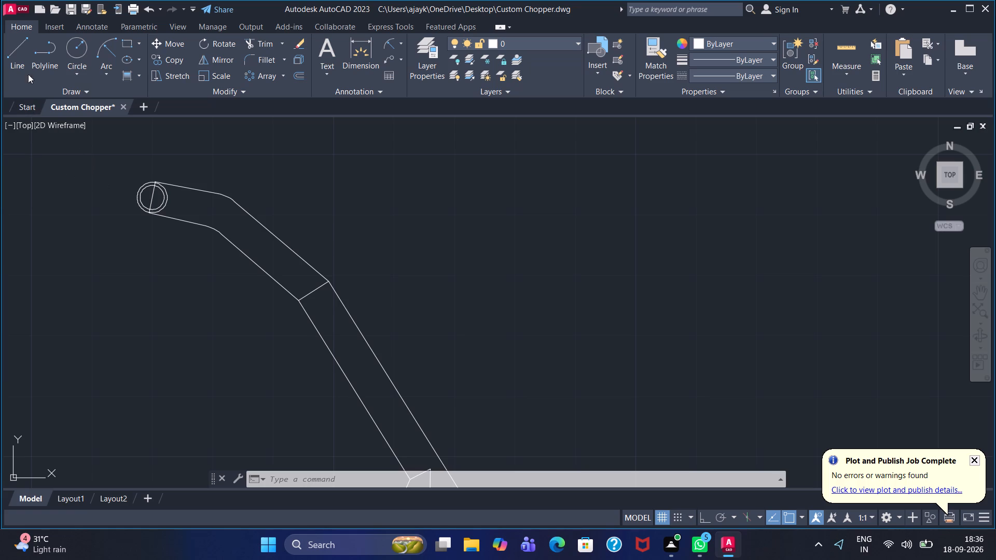
Draw the lower edge of a thin lever from the outer circle's lower rear, running nearly horizontally rearward and bending diagonally upward.
left_click(26, 61)
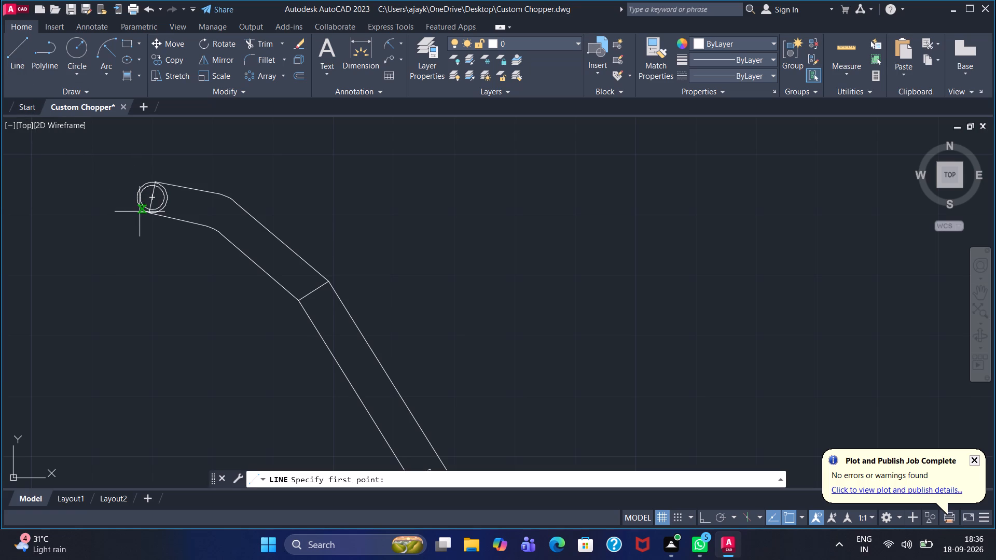
left_click(140, 211)
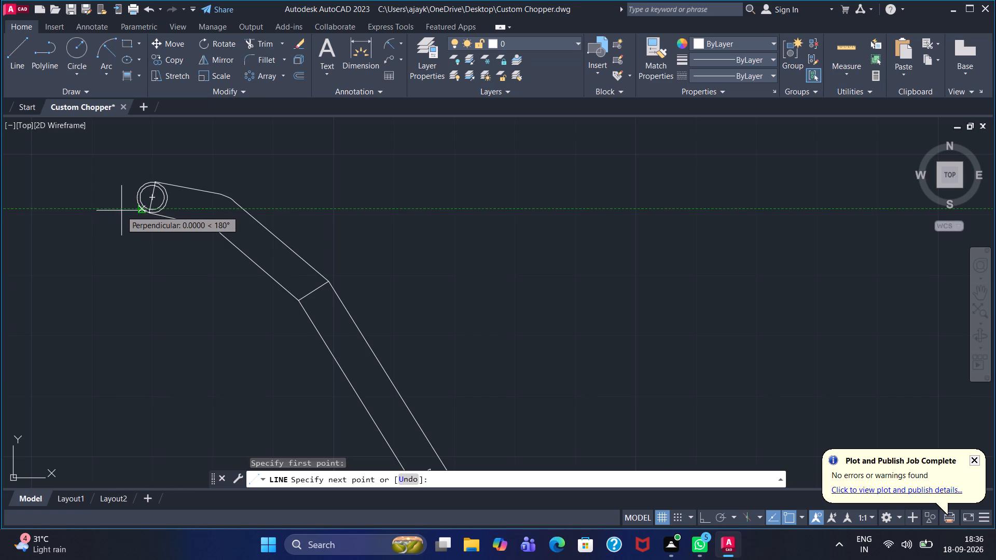
left_click(122, 211)
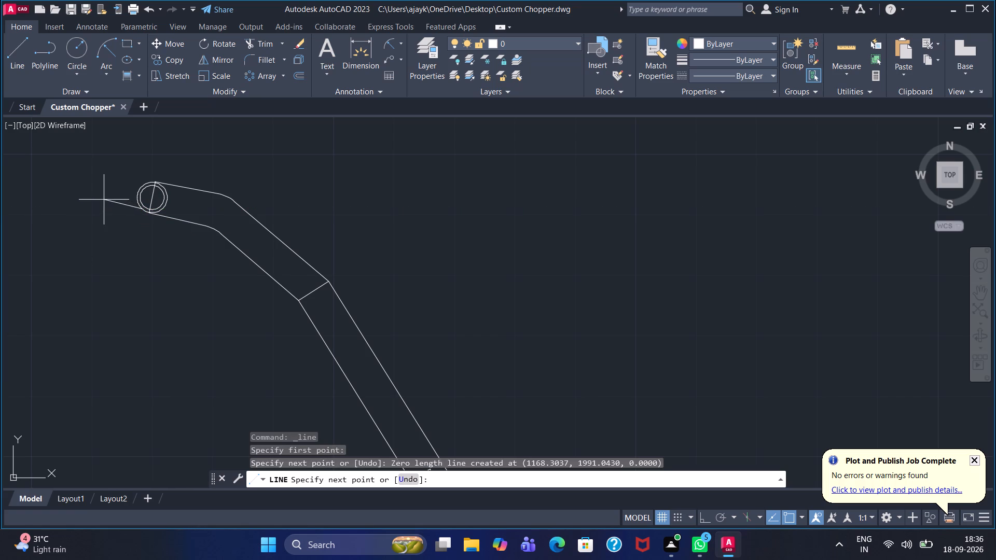
left_click(113, 211)
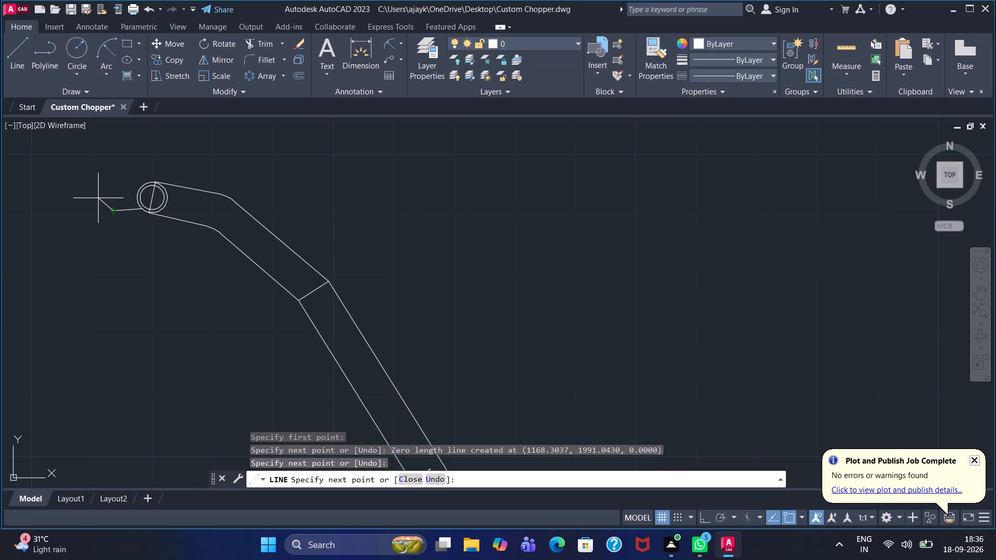
left_click(98, 198)
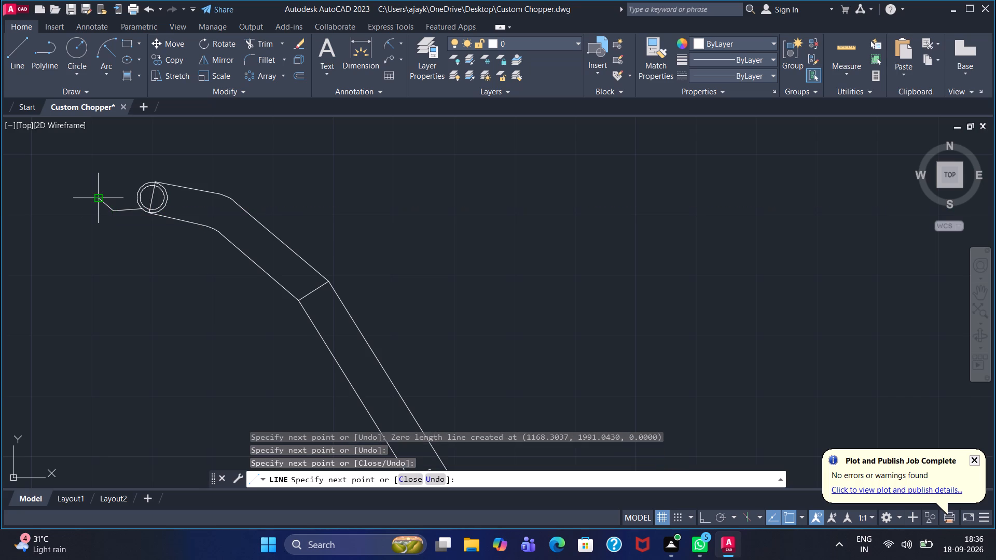
right_click(99, 184)
left_click(108, 187)
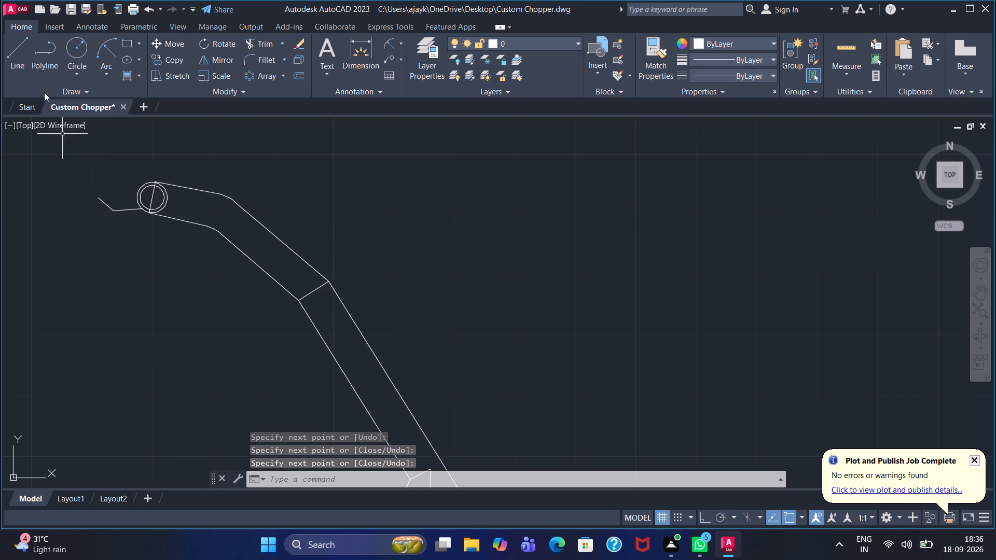
Draw the lever's upper edge from the outer circle alongside its lower edge, and close its free end with a short line.
left_click(7, 59)
scroll(144, 215, "up", 3)
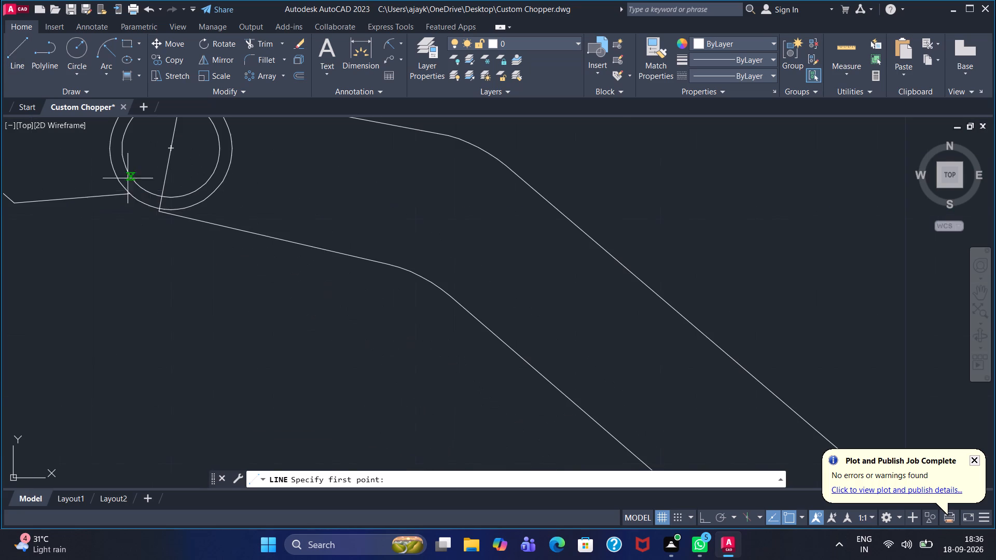
left_click(120, 179)
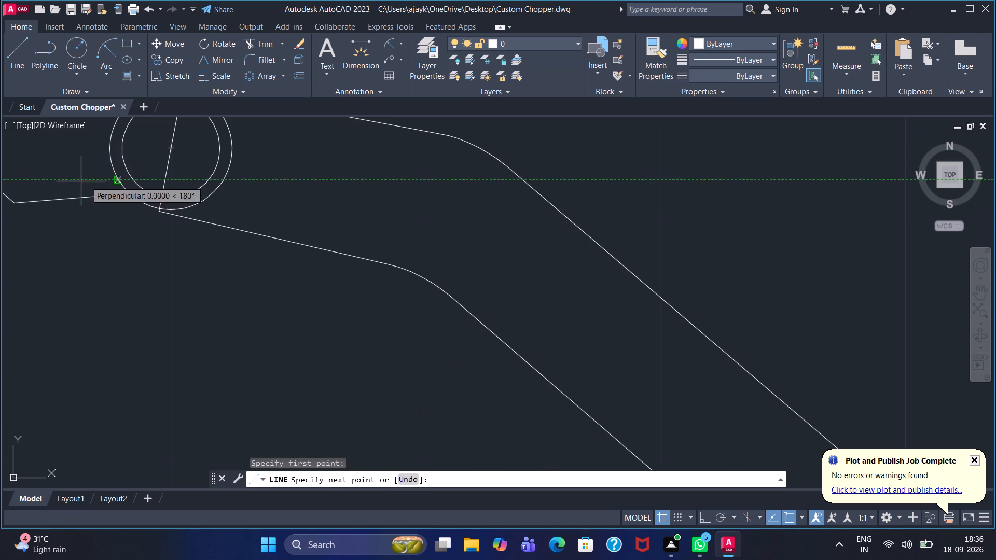
left_click(26, 188)
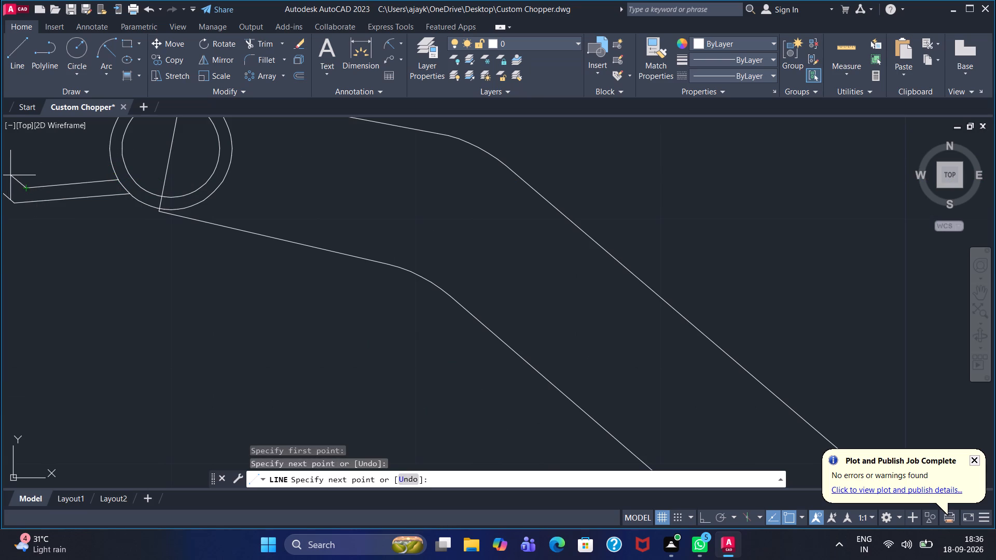
scroll(12, 176, "down", 2)
middle_click_drag(17, 167, 64, 209)
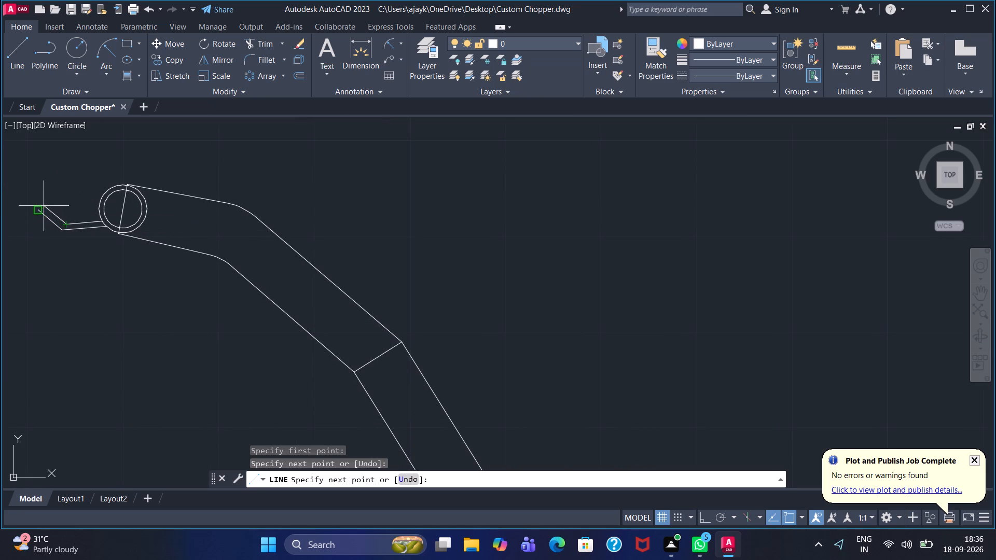
scroll(47, 216, "up", 3)
scroll(49, 212, "down", 1)
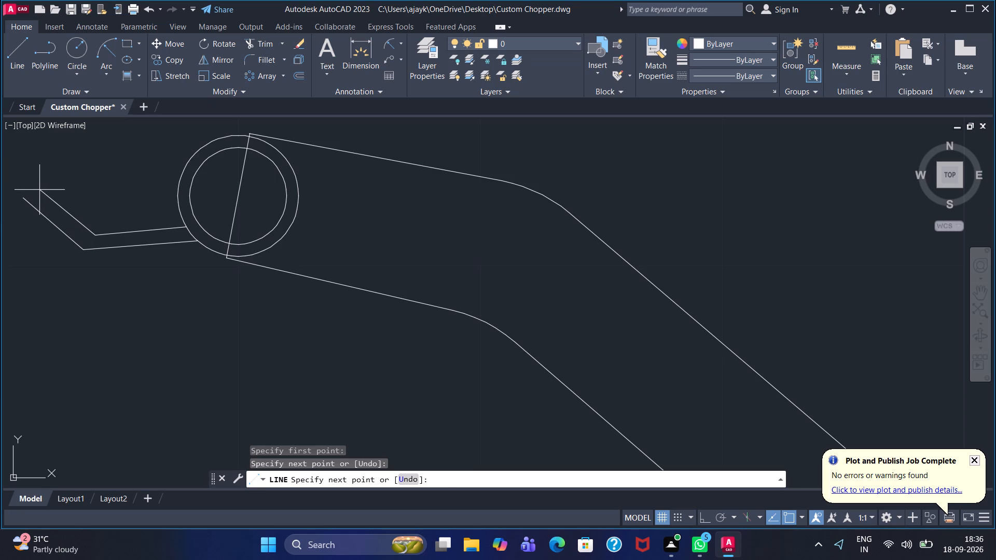
left_click(39, 190)
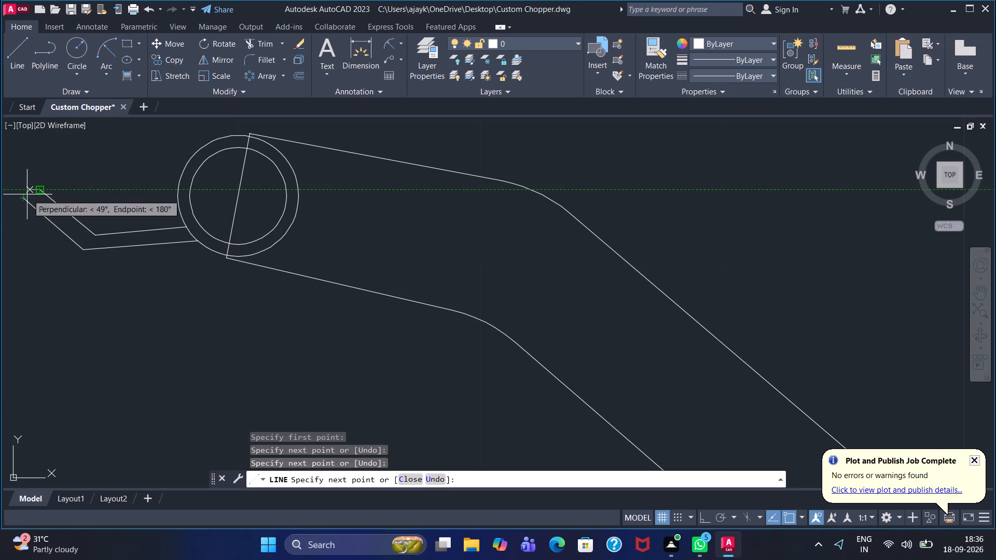
left_click(23, 196)
right_click(76, 158)
left_click(85, 166)
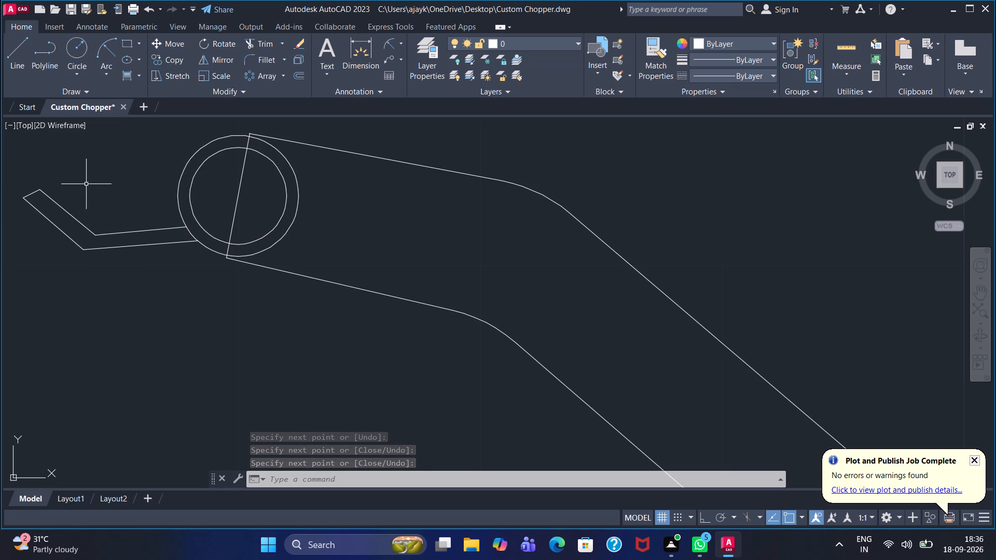
Draw a second lever's upper edge from the outer circle's front, rising diagonally forward past the tube, then bending to run nearly level.
scroll(200, 144, "up", 1)
scroll(211, 180, "down", 1)
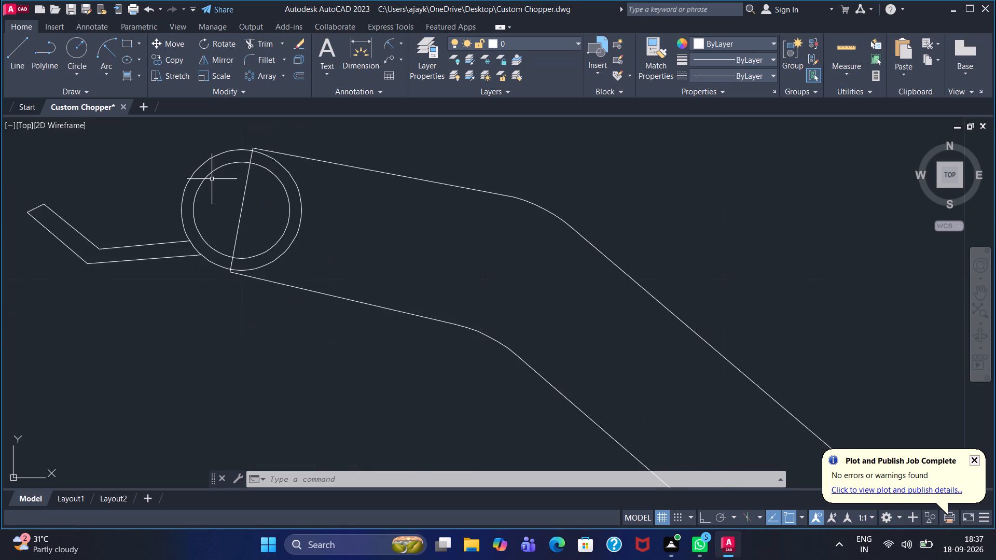
scroll(212, 178, "up", 3)
scroll(212, 176, "down", 1)
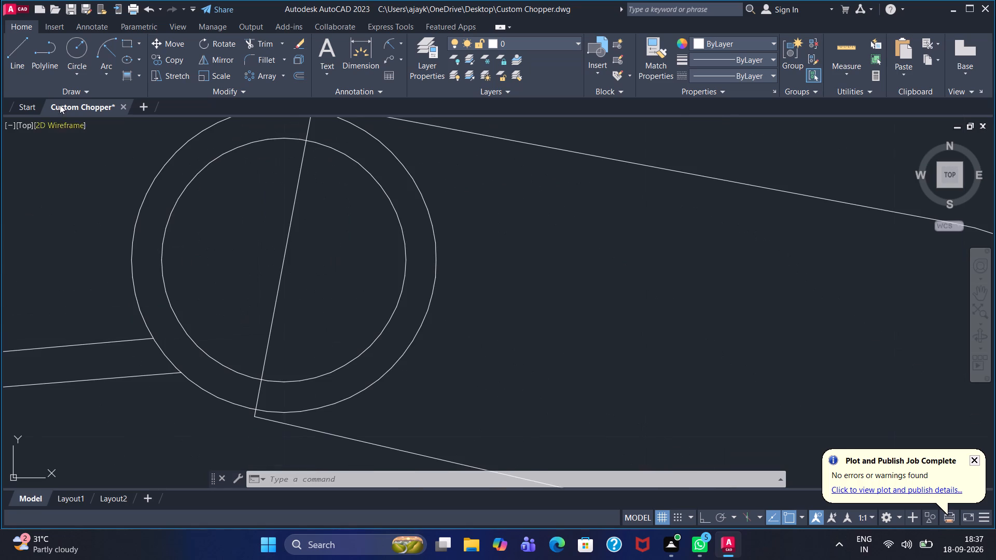
left_click(14, 65)
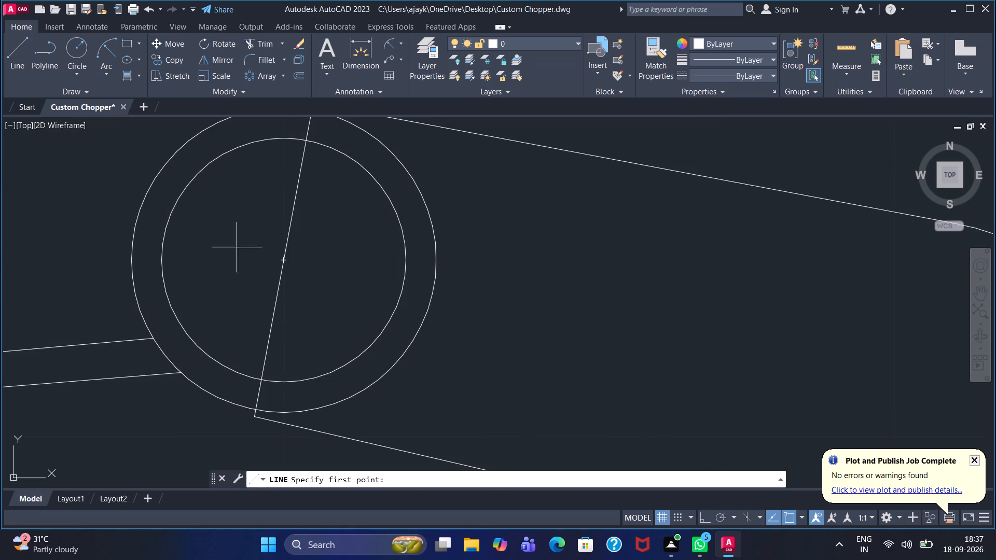
middle_click_drag(474, 225, 378, 272)
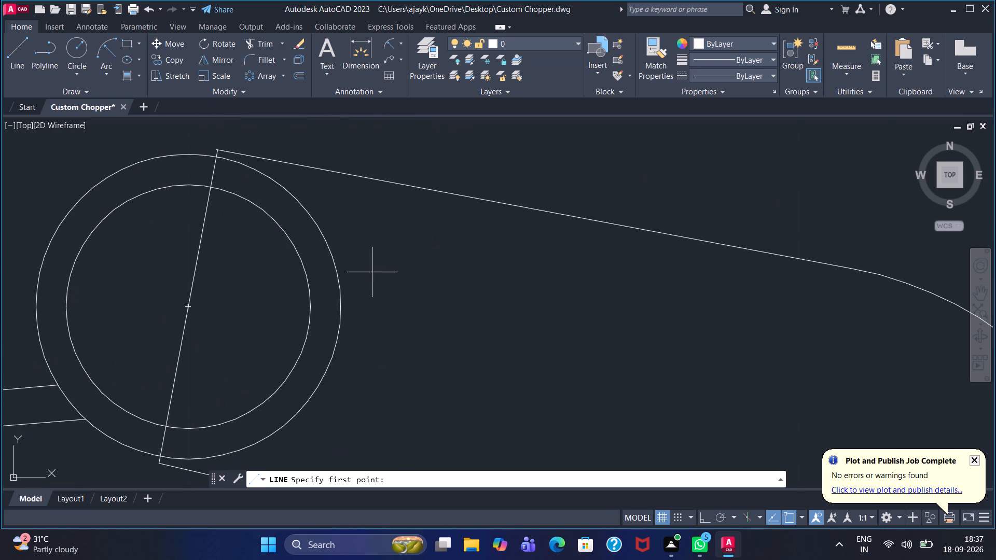
scroll(371, 272, "up", 1)
scroll(371, 272, "down", 1)
scroll(371, 272, "up", 4)
scroll(371, 267, "down", 2)
scroll(371, 267, "up", 1)
scroll(371, 267, "down", 1)
scroll(371, 267, "up", 1)
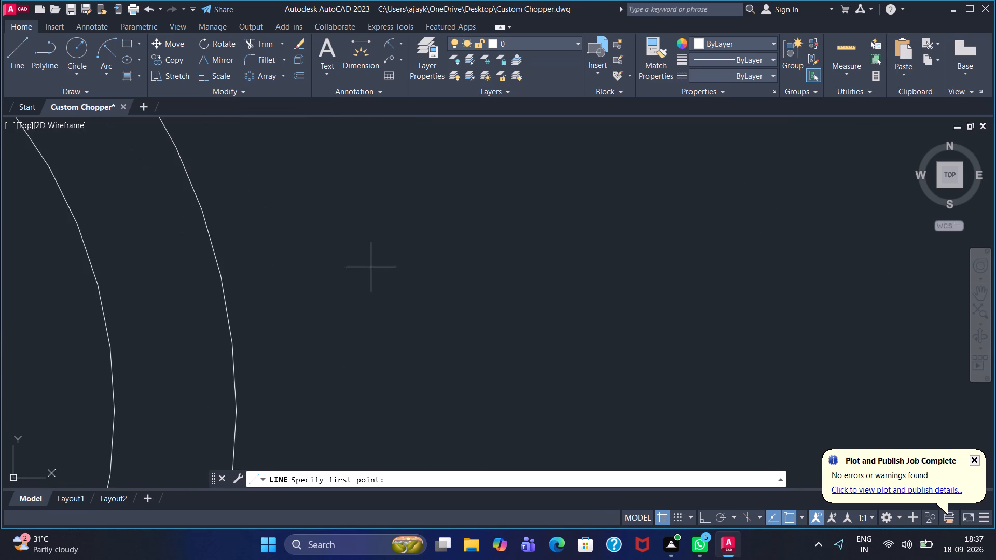
scroll(371, 267, "down", 5)
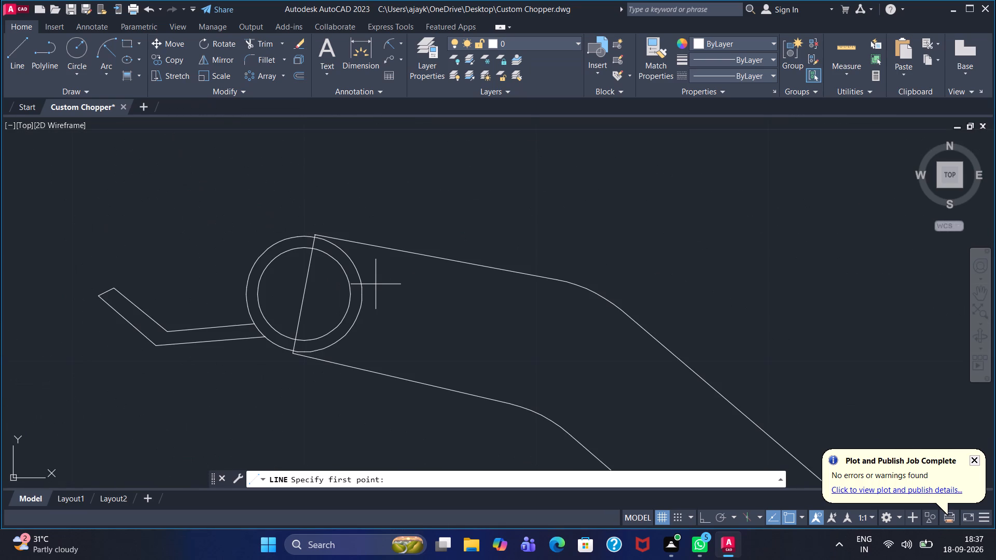
left_click(363, 293)
left_click(452, 242)
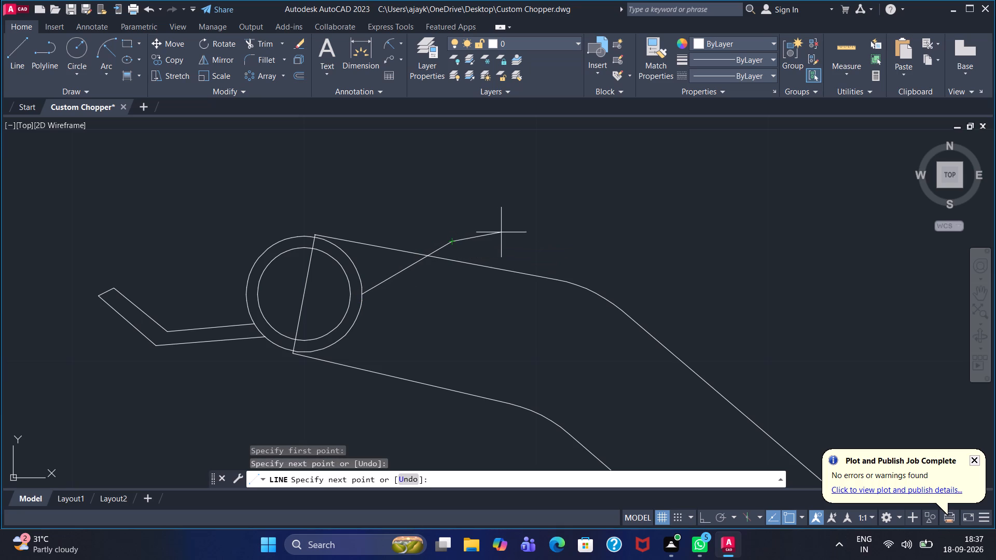
left_click(542, 229)
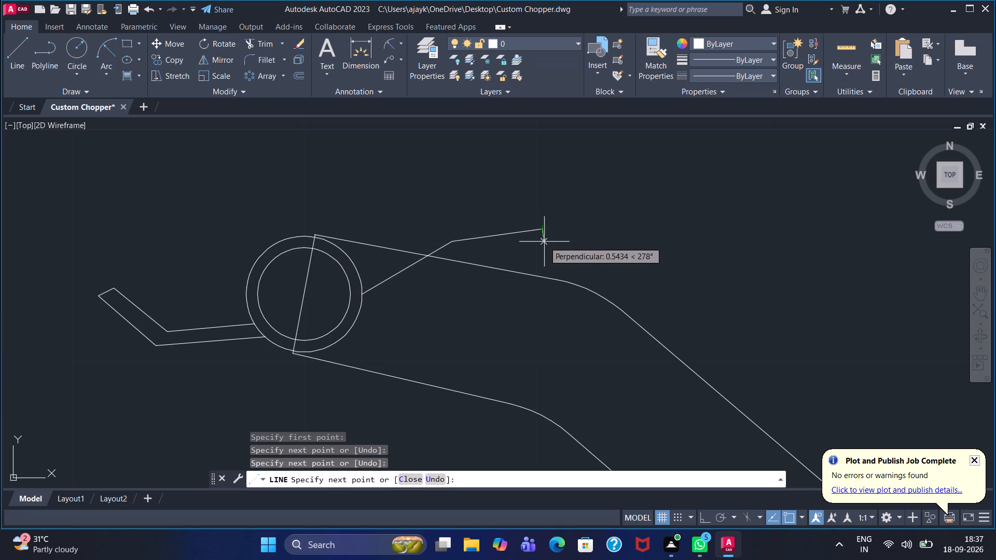
Close the front lever's free end with a short line and draw its lower edge, about 3.47 to the bend, back to the outer circle.
left_click(545, 244)
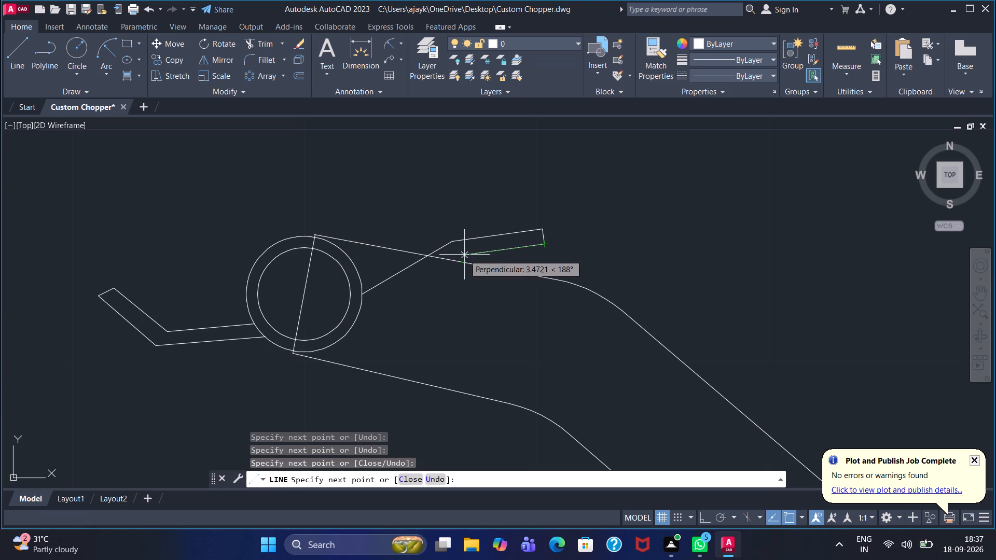
left_click(464, 255)
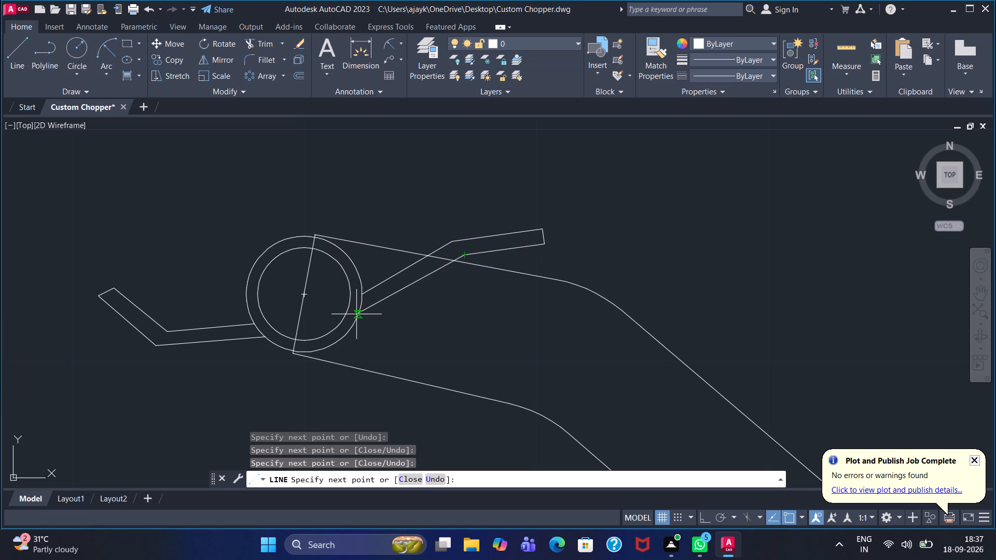
left_click(359, 313)
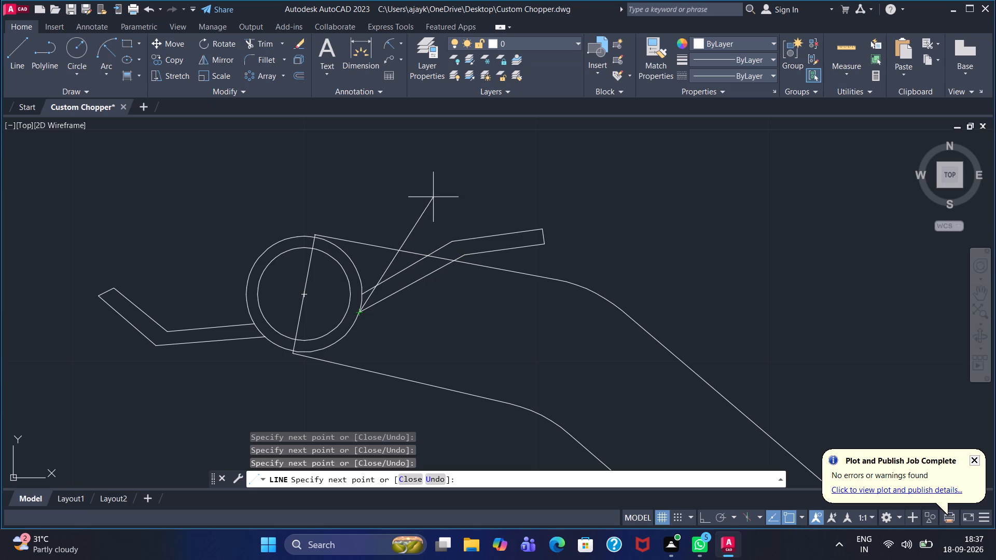
right_click(434, 193)
left_click(448, 201)
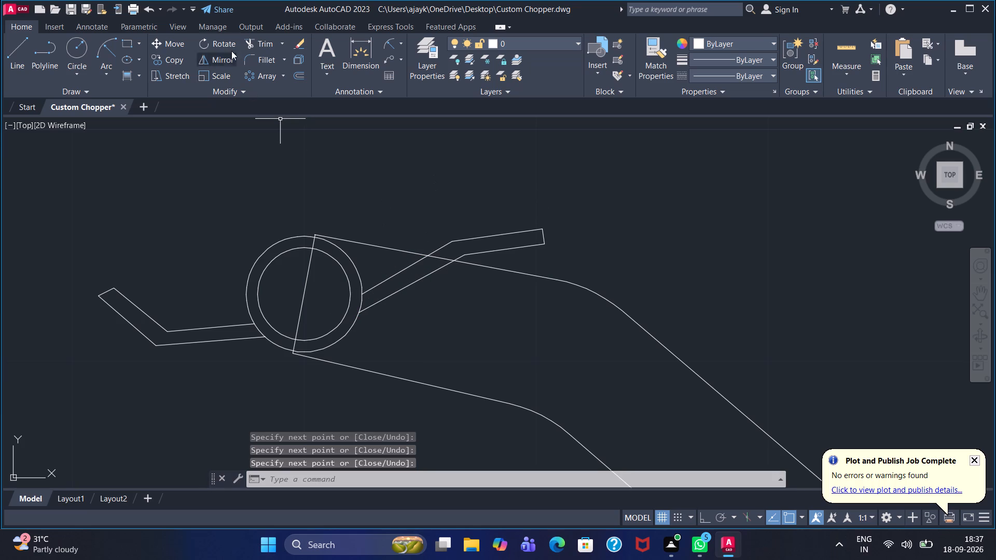
Fillet the bends on the upper and lower edges of the rear lever with radius 5.
left_click(262, 57)
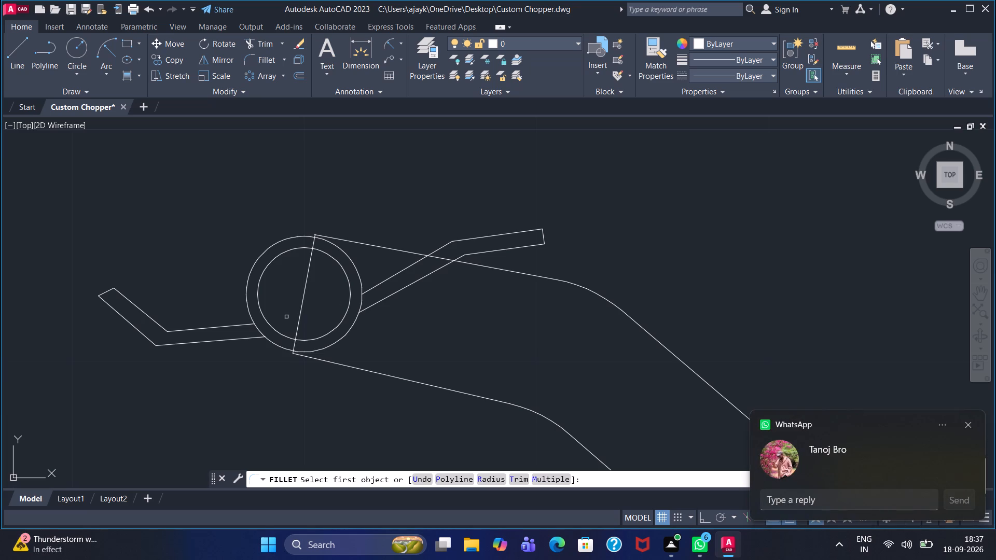
left_click(486, 482)
key("5")
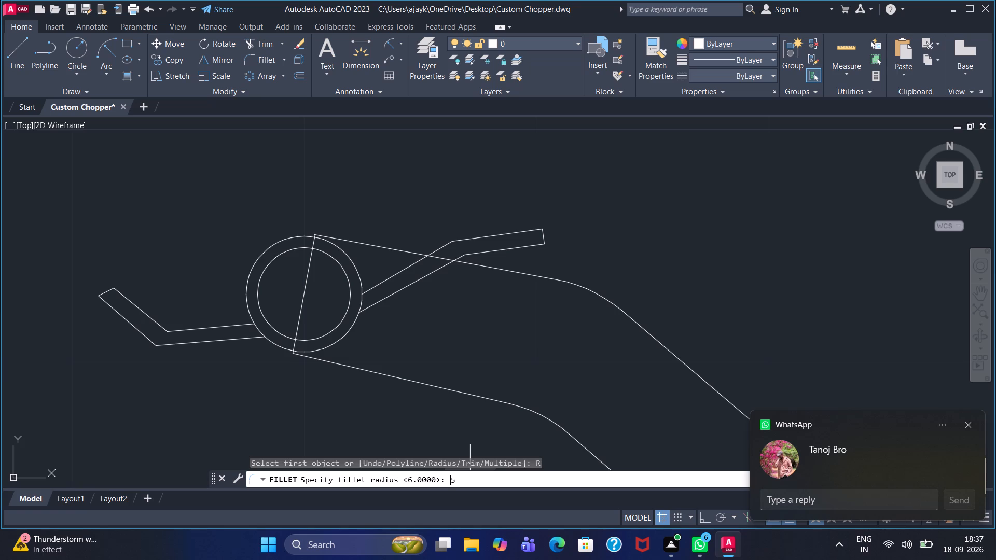
key("Return")
left_click(154, 318)
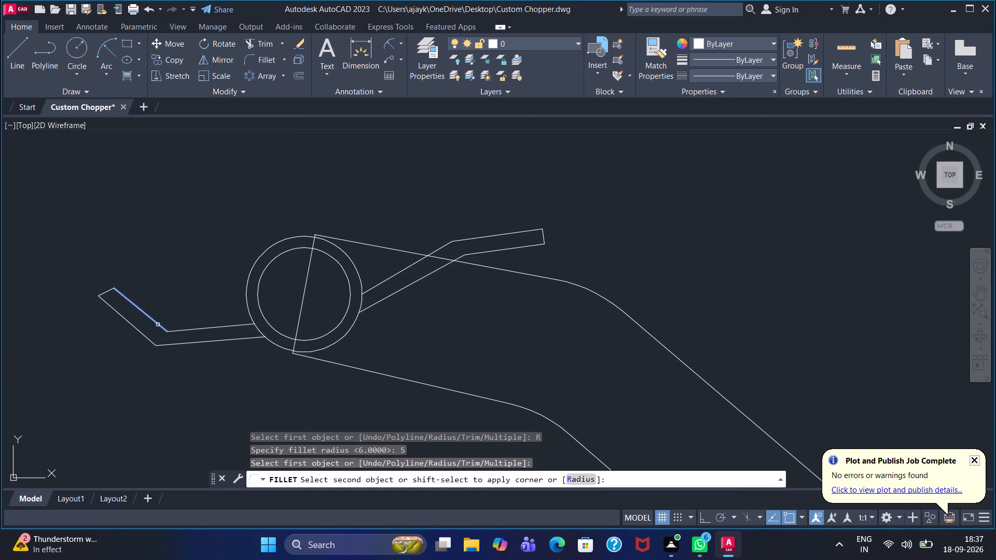
left_click(176, 331)
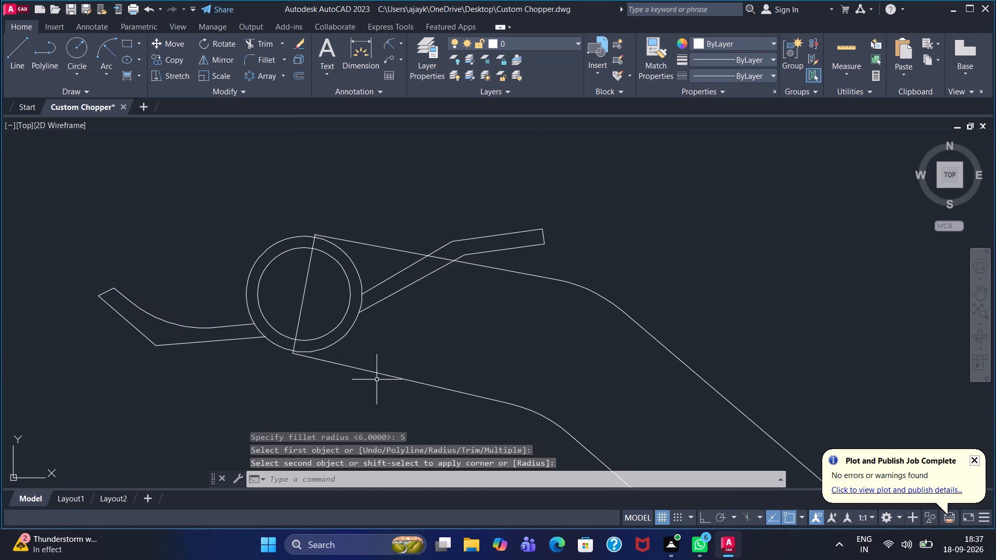
left_click(259, 60)
left_click(490, 476)
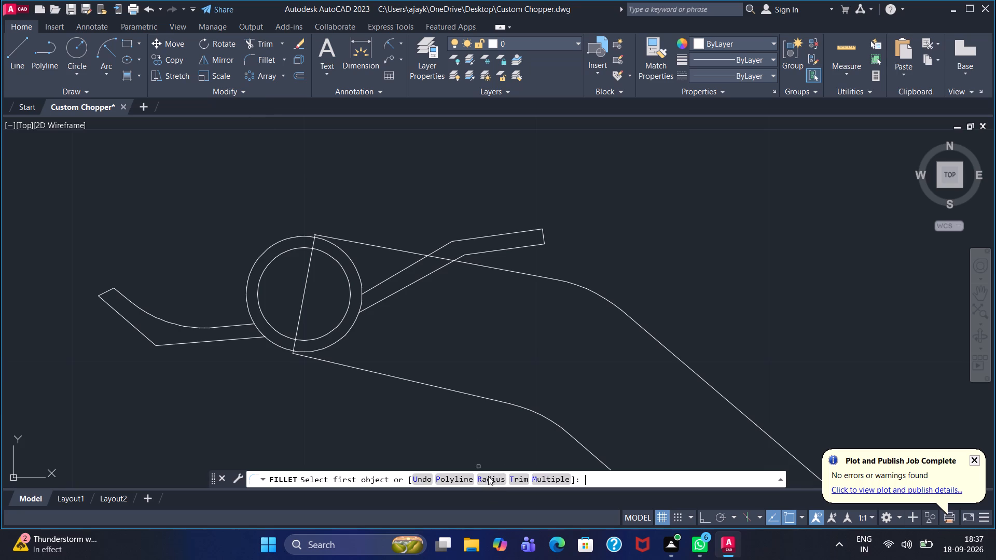
key("5")
key("Return")
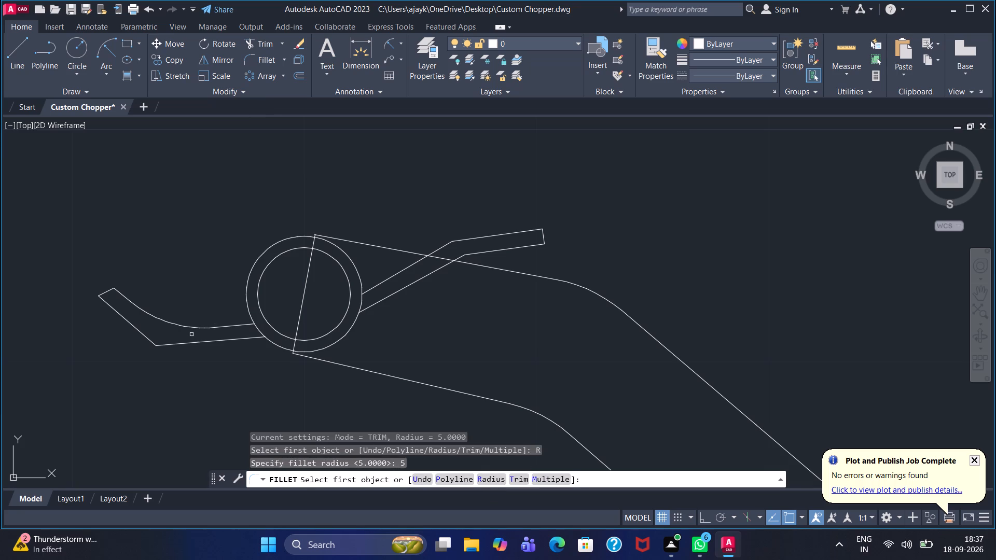
left_click(149, 339)
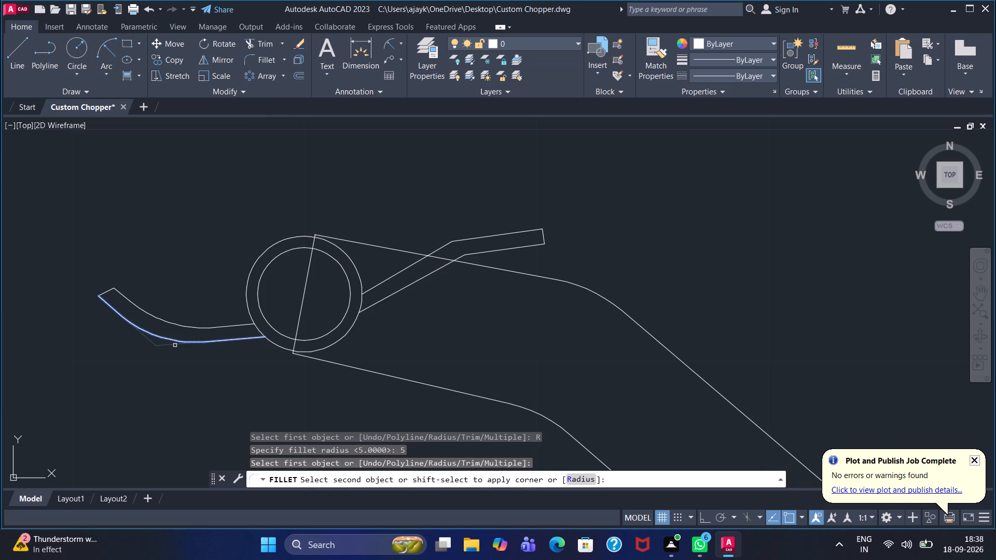
left_click(175, 345)
Fillet the bends on the upper and lower edges of the front lever with radius 5.
left_click(260, 55)
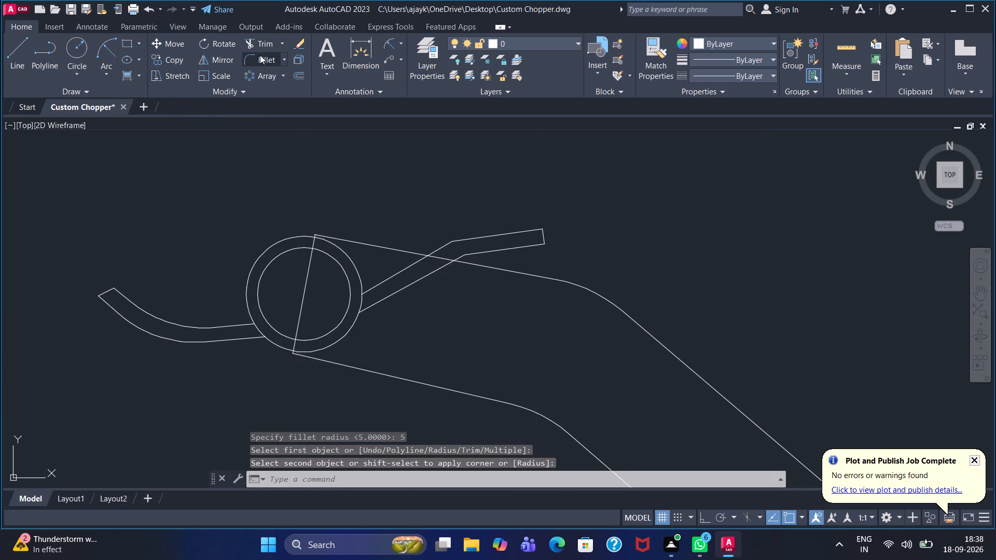
left_click(489, 474)
key("5")
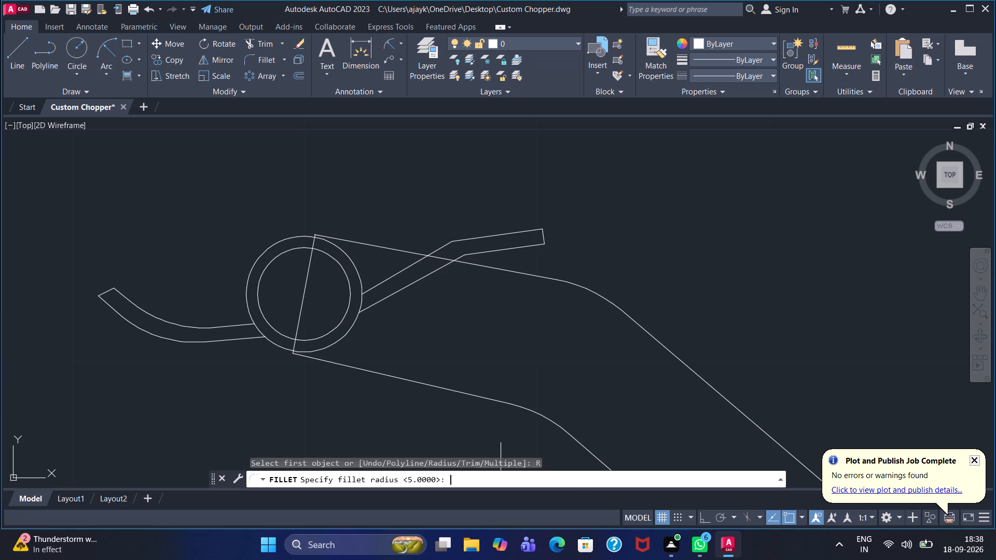
key("Return")
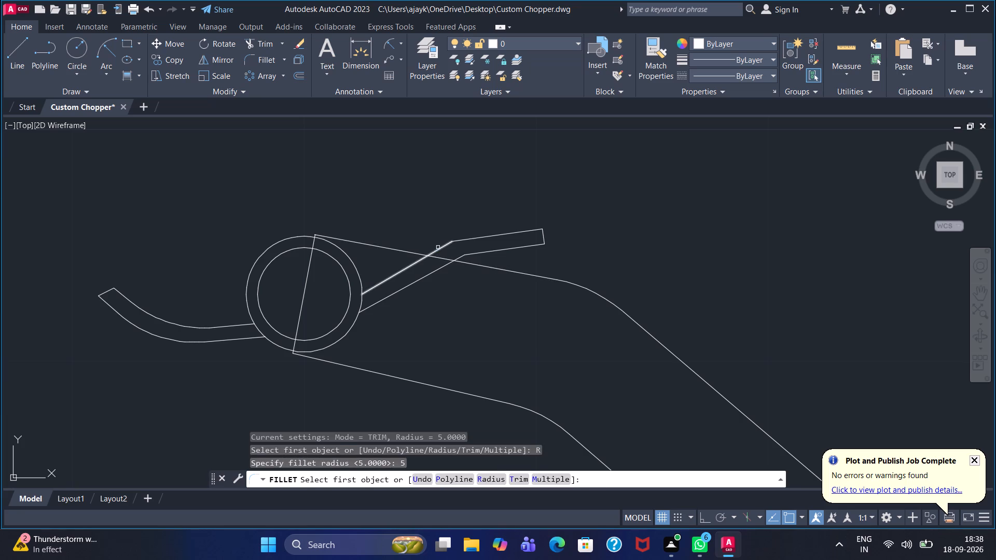
left_click(438, 247)
left_click(468, 240)
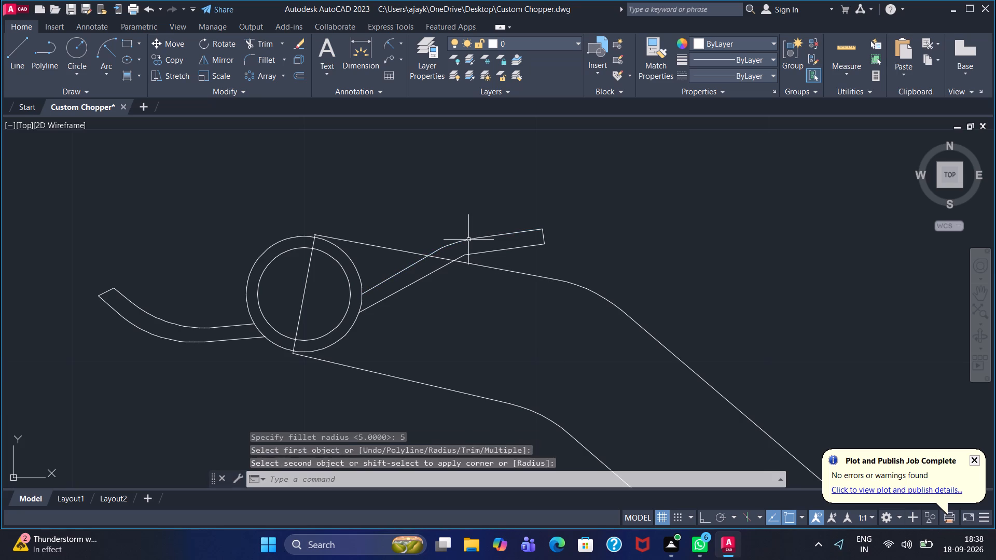
left_click(260, 57)
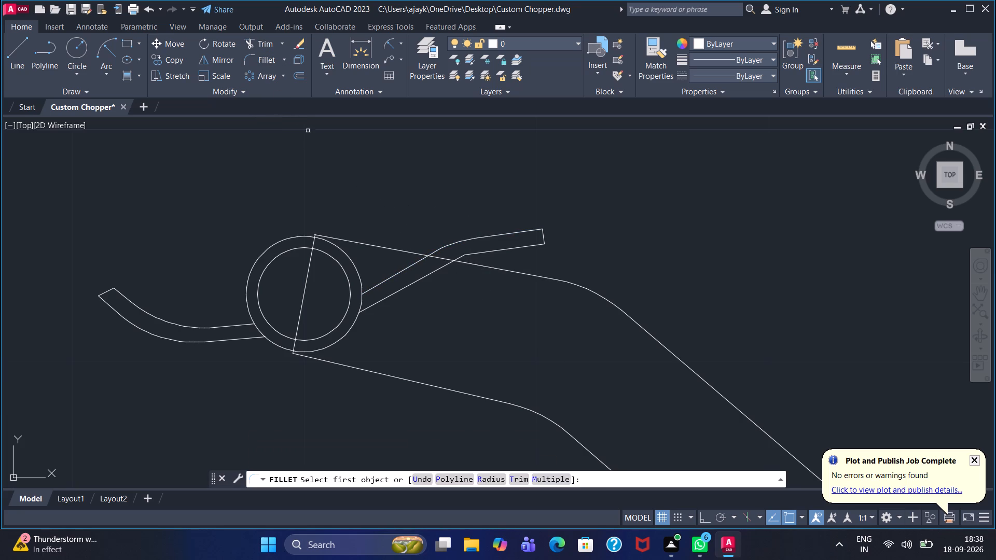
left_click(483, 478)
key("5")
key("Return")
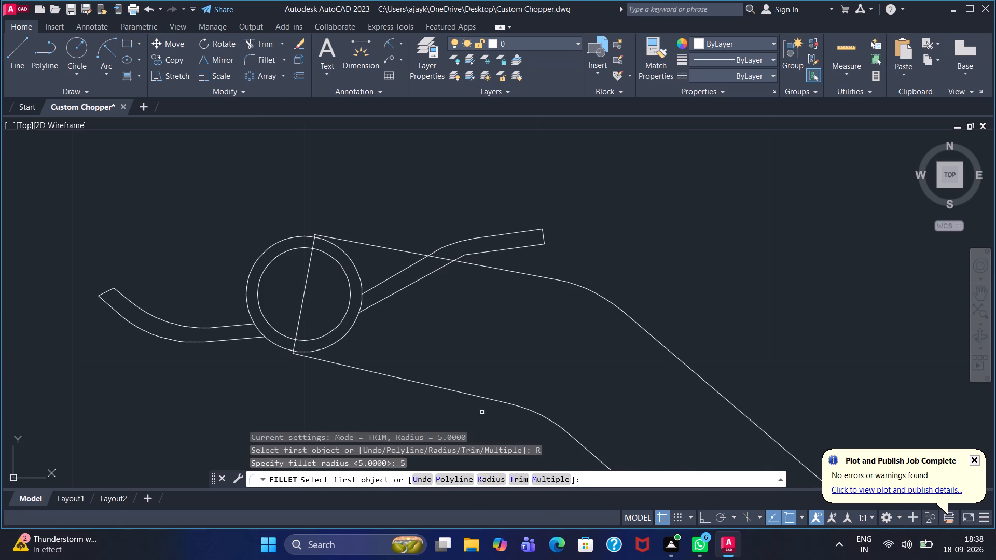
left_click(428, 280)
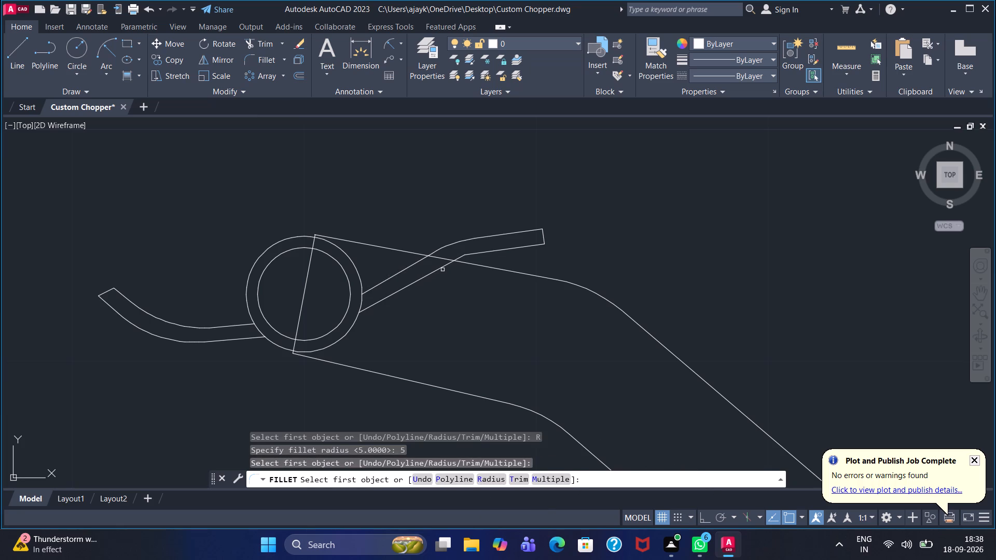
left_click(445, 264)
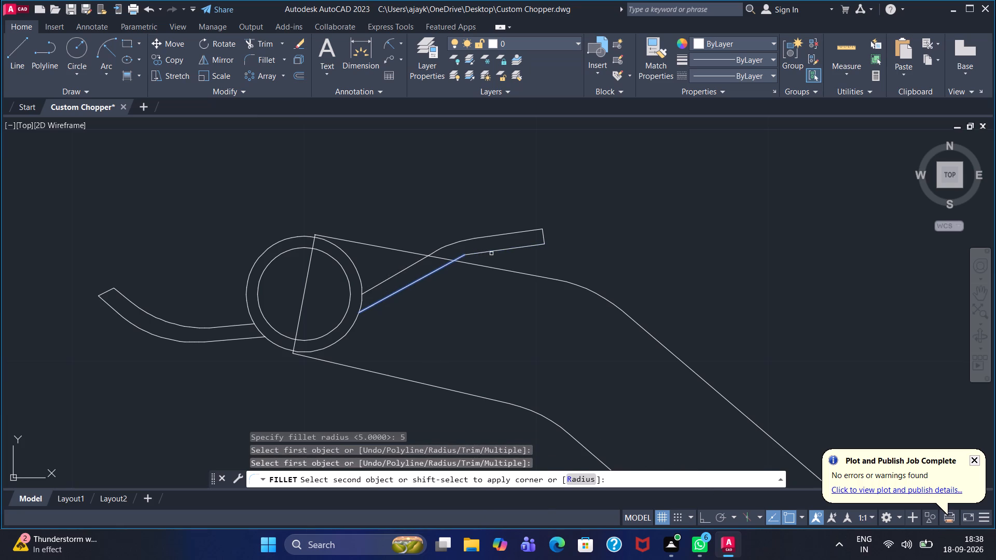
left_click(493, 253)
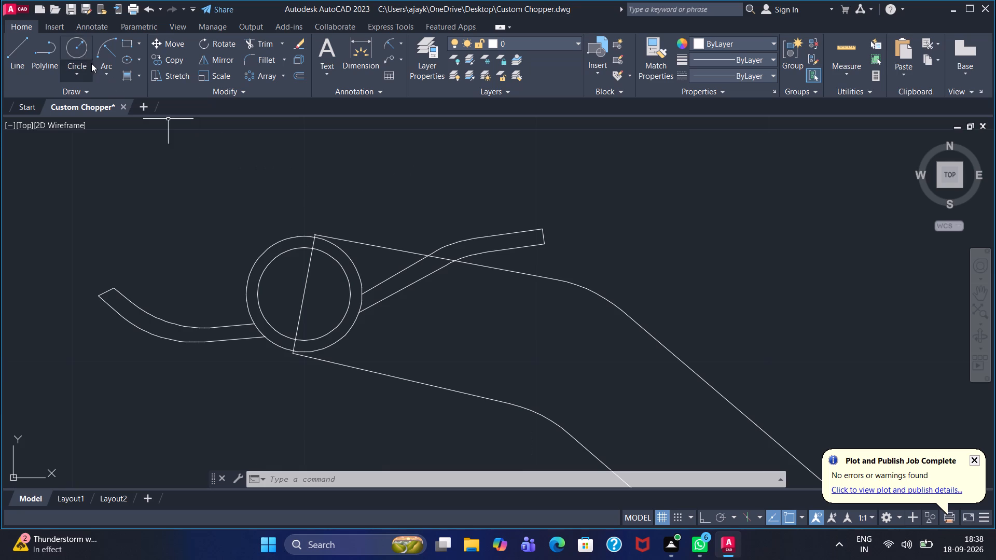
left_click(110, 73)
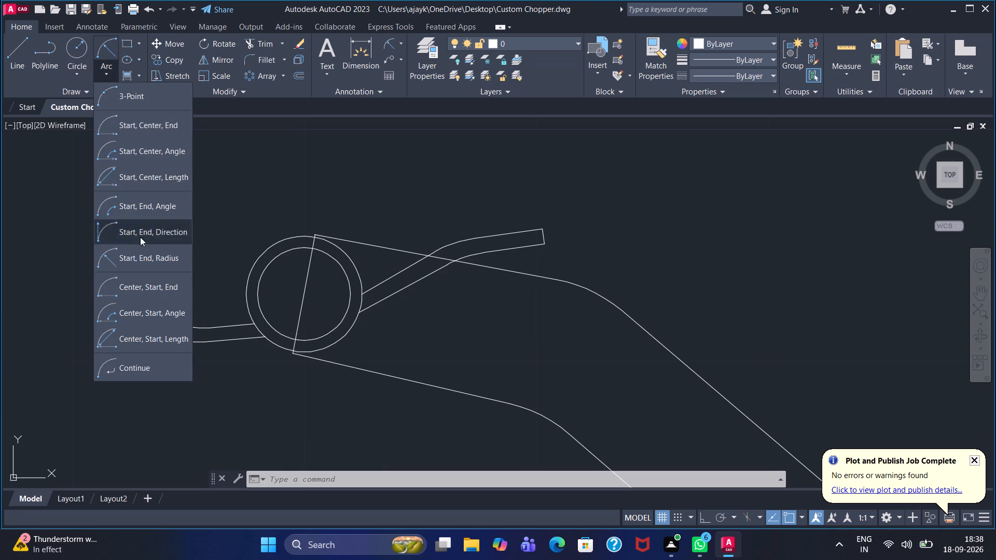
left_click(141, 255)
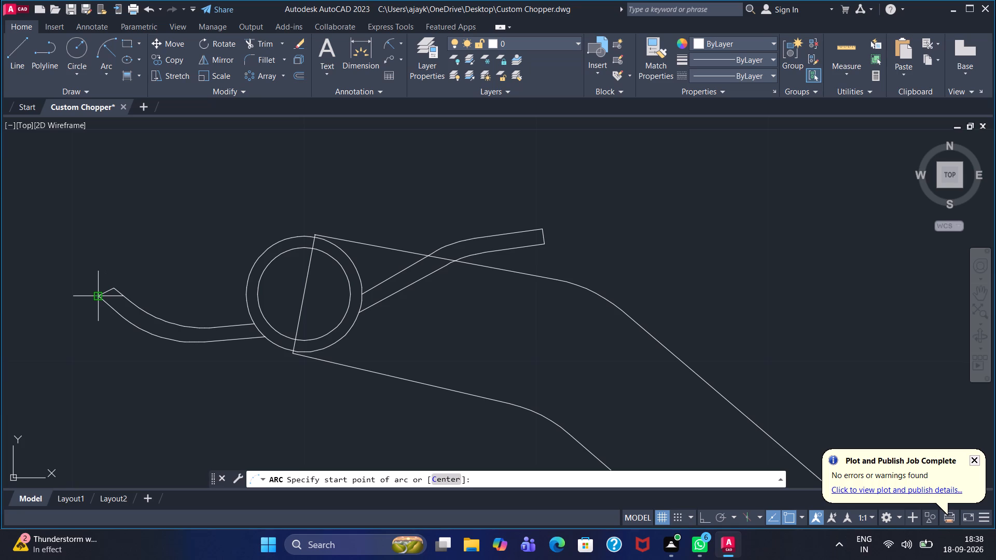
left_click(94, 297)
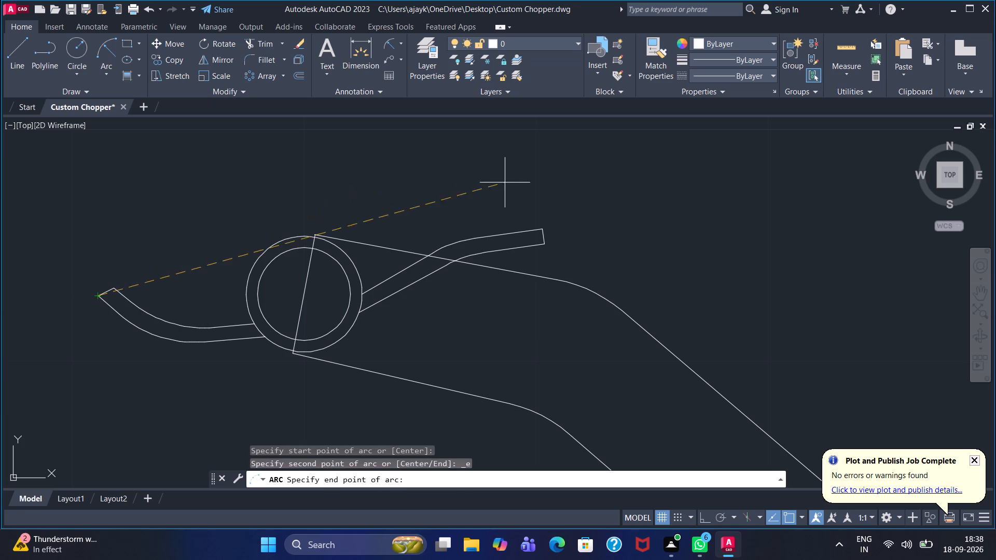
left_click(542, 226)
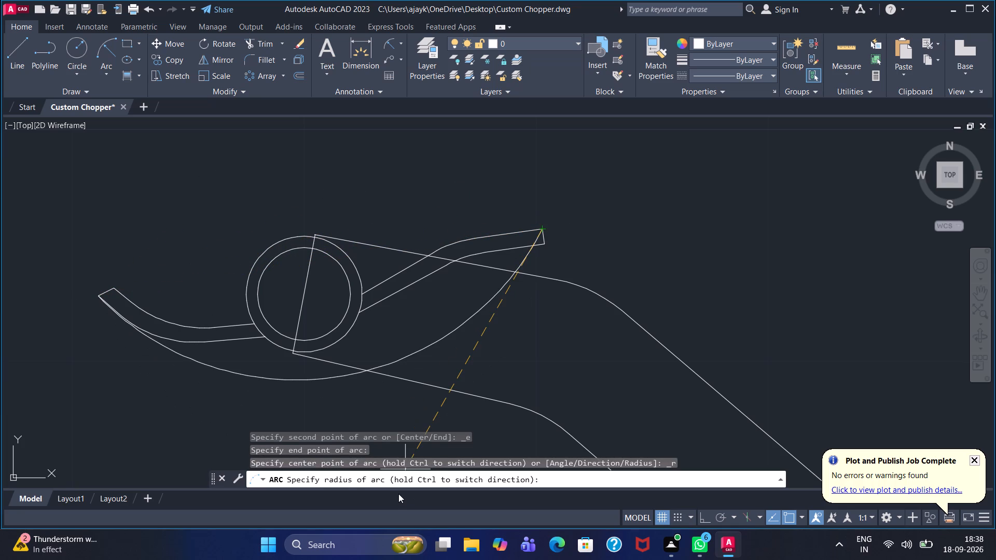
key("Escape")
Draw a start-end-radius arc from the front lever's upper tip corner to the rear lever's outer tip corner, bulging above the circles.
left_click(99, 44)
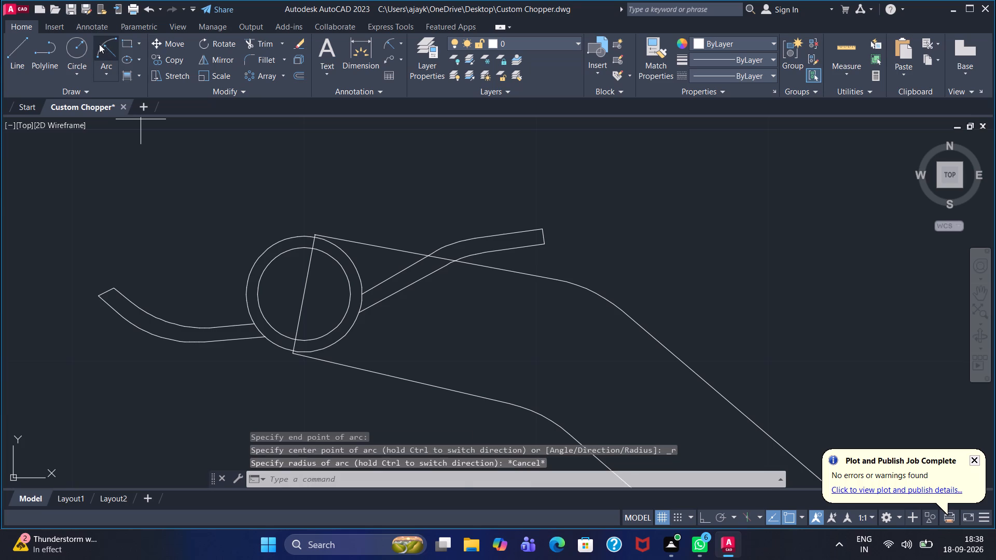
left_click(537, 227)
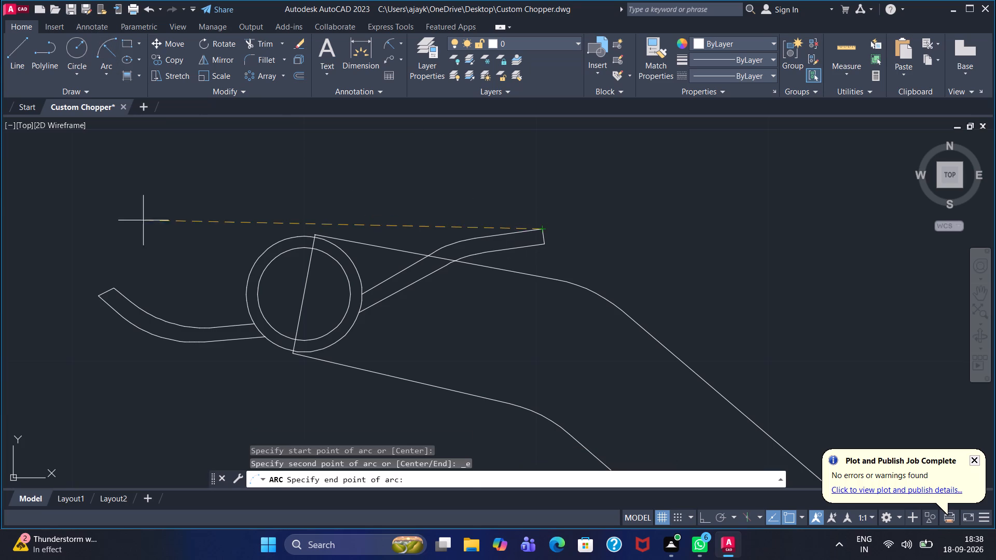
left_click(98, 294)
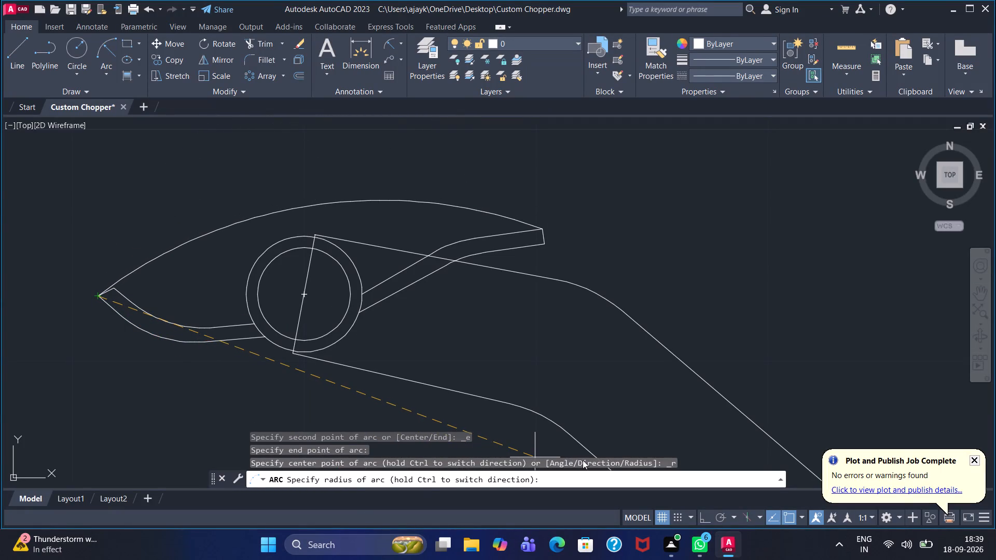
left_click(641, 432)
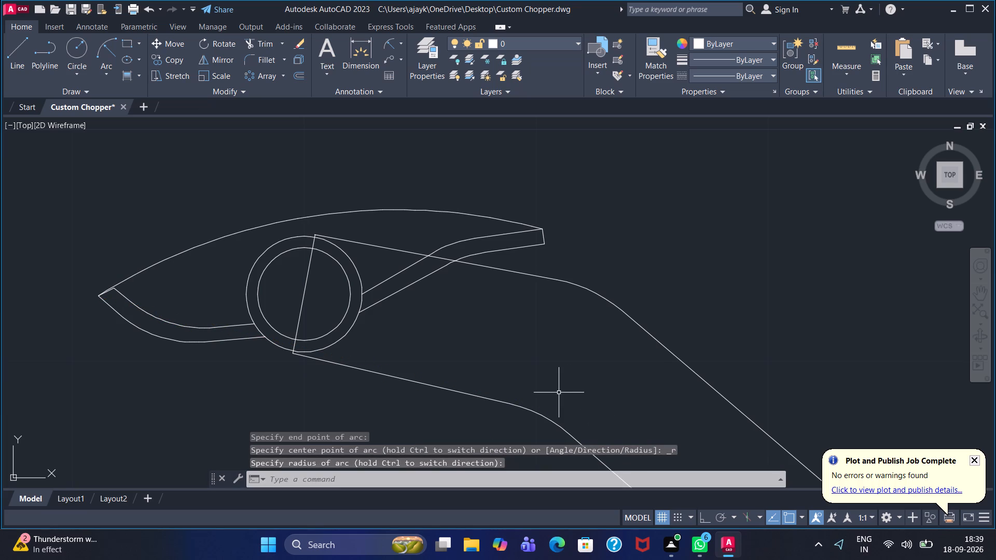
Draw a line extending the front lever's upper edge about 2.54 forward at 8°, then a second segment angling back up and rearward.
left_click(15, 62)
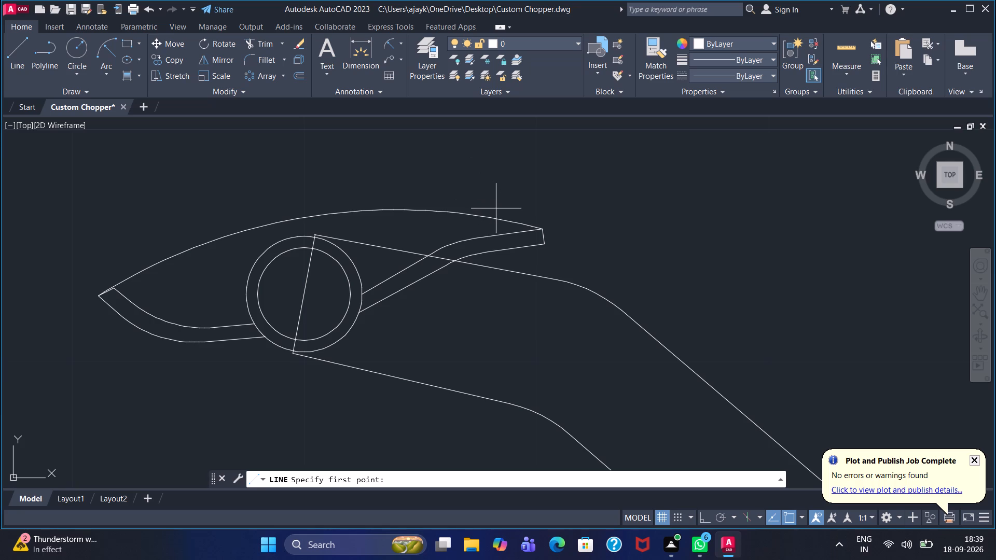
left_click(539, 229)
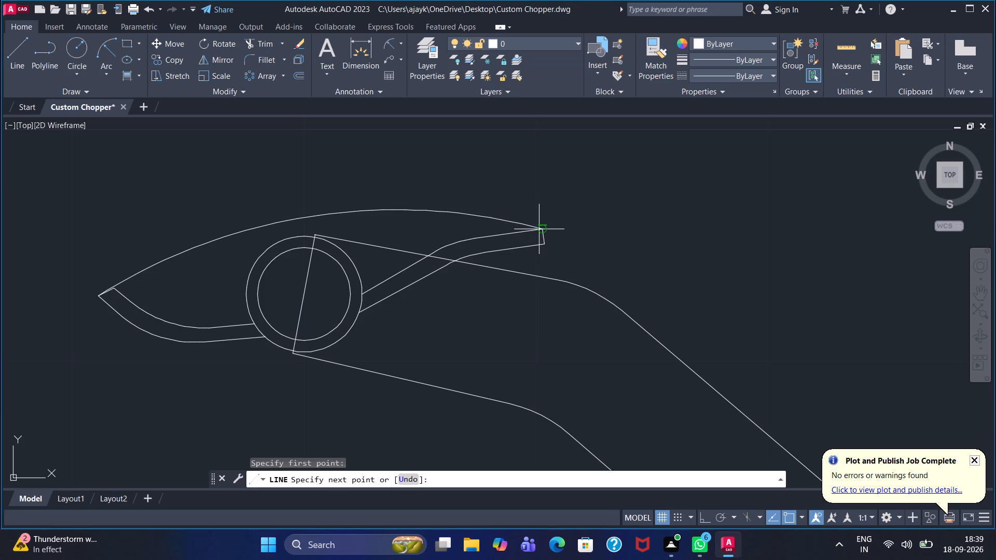
left_click(601, 227)
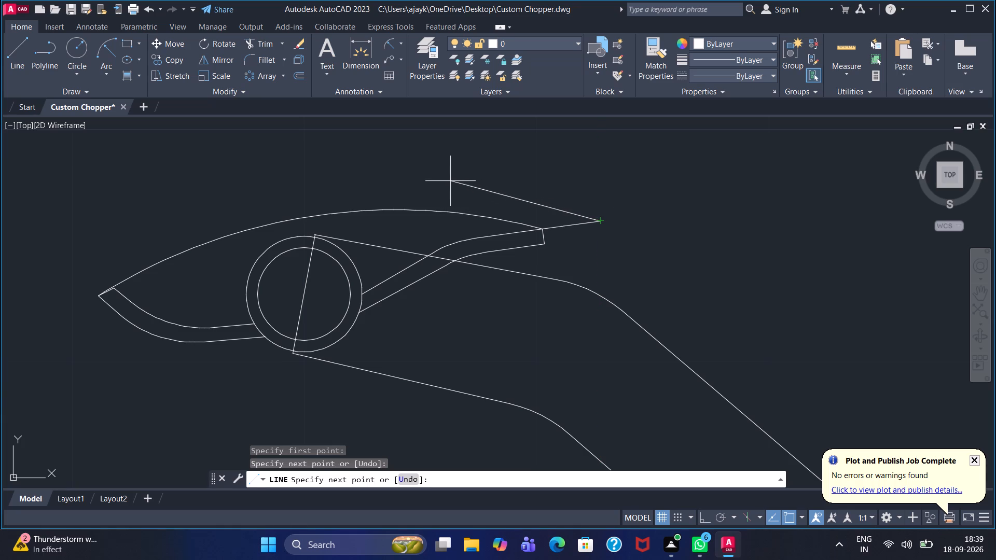
left_click(537, 199)
right_click(523, 186)
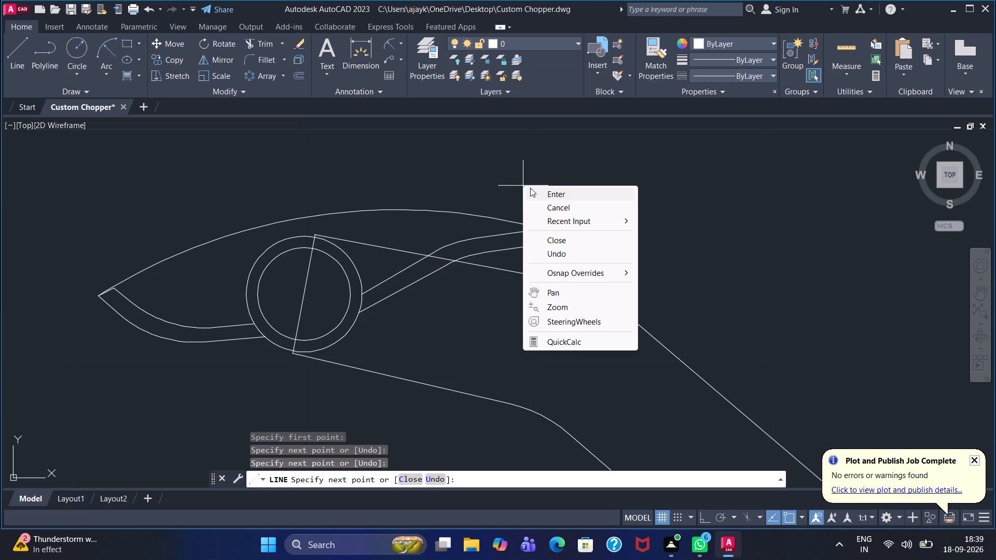
left_click(530, 188)
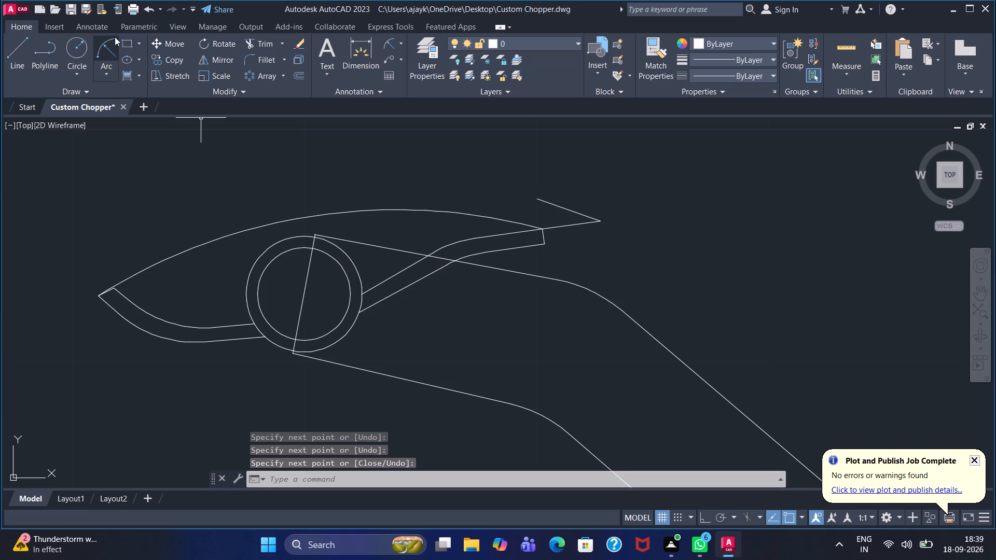
Draw a line about 2.02 long rising at about 75° from the rear lever's outer tip corner.
left_click(115, 37)
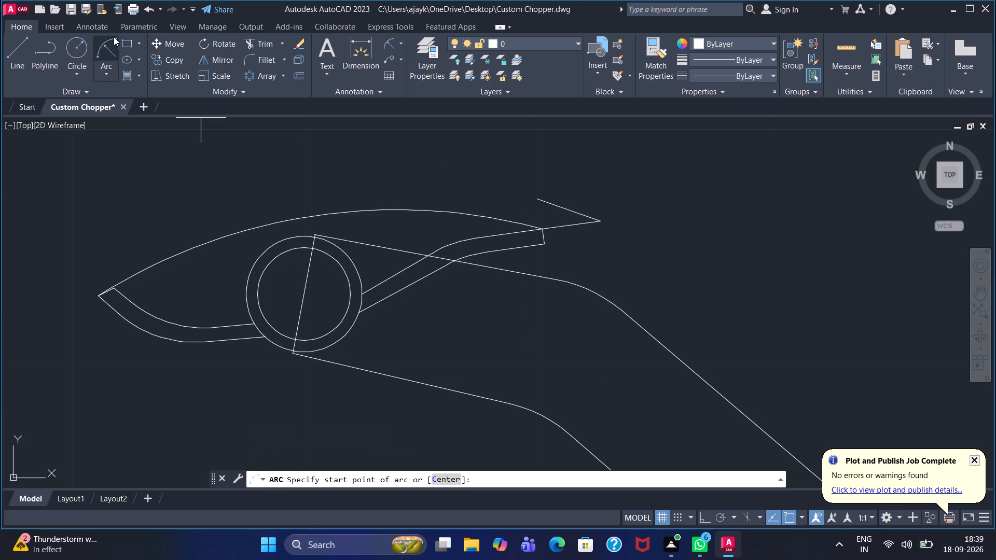
left_click(9, 56)
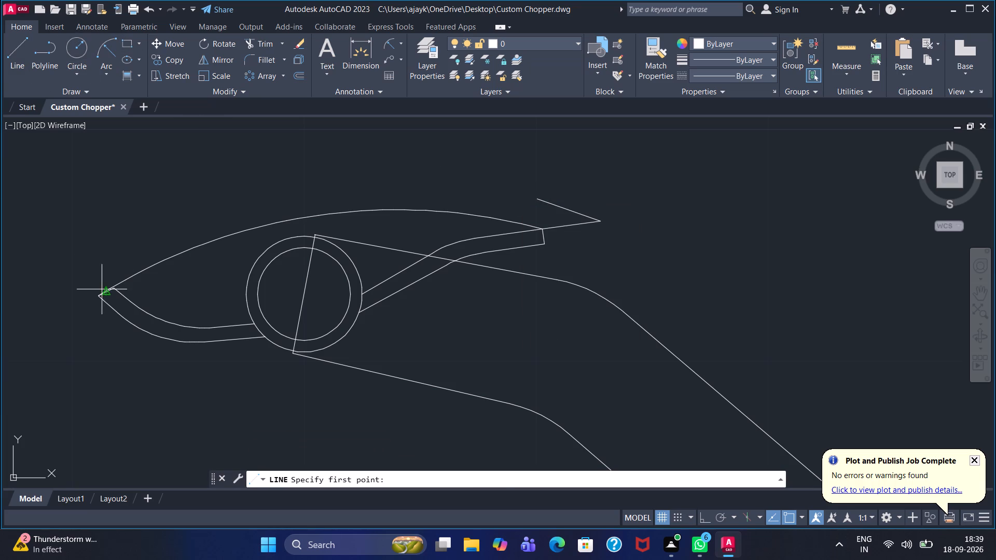
left_click(99, 298)
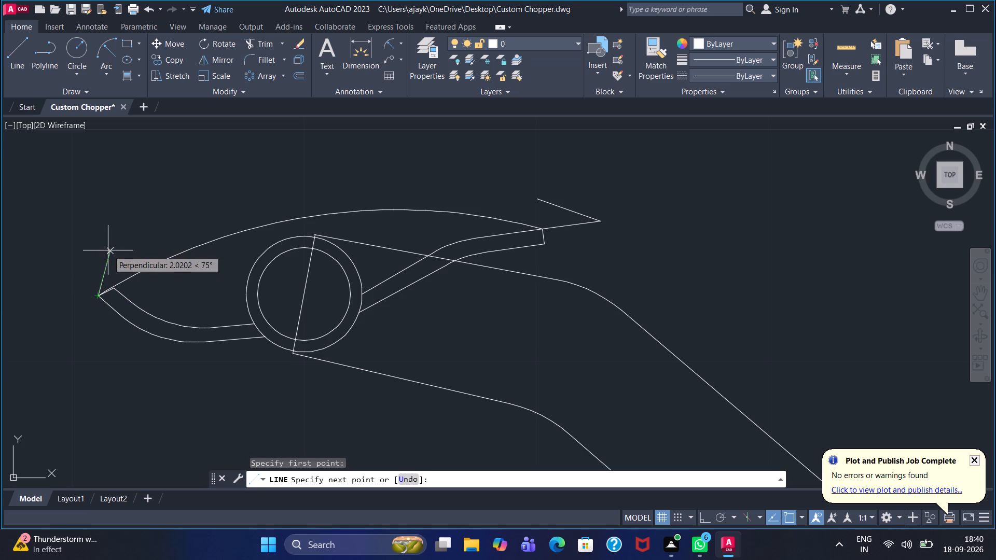
left_click(108, 250)
right_click(110, 200)
left_click(125, 201)
left_click(127, 204)
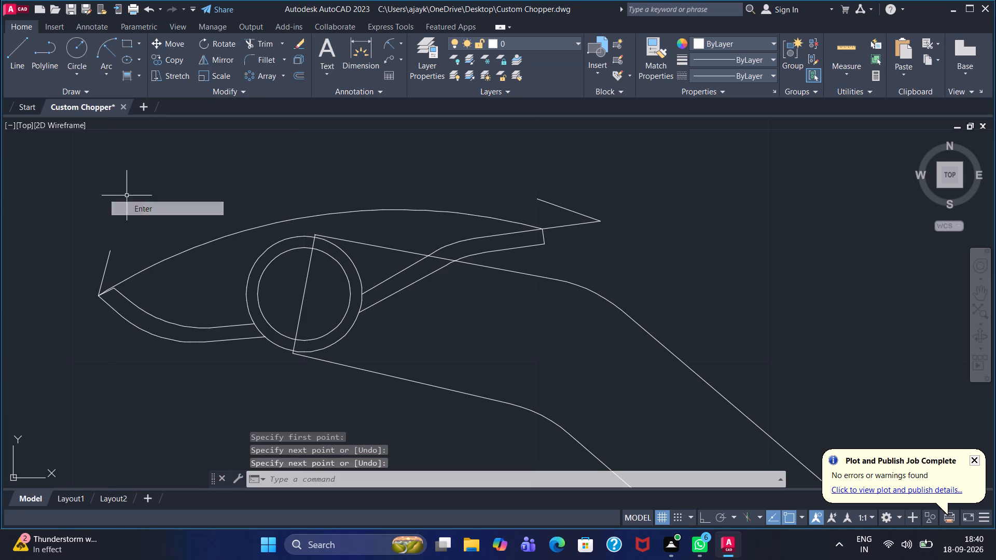
Draw a start-end-radius arc from the upper end of the front angled line to the top of the short rear line.
left_click(100, 51)
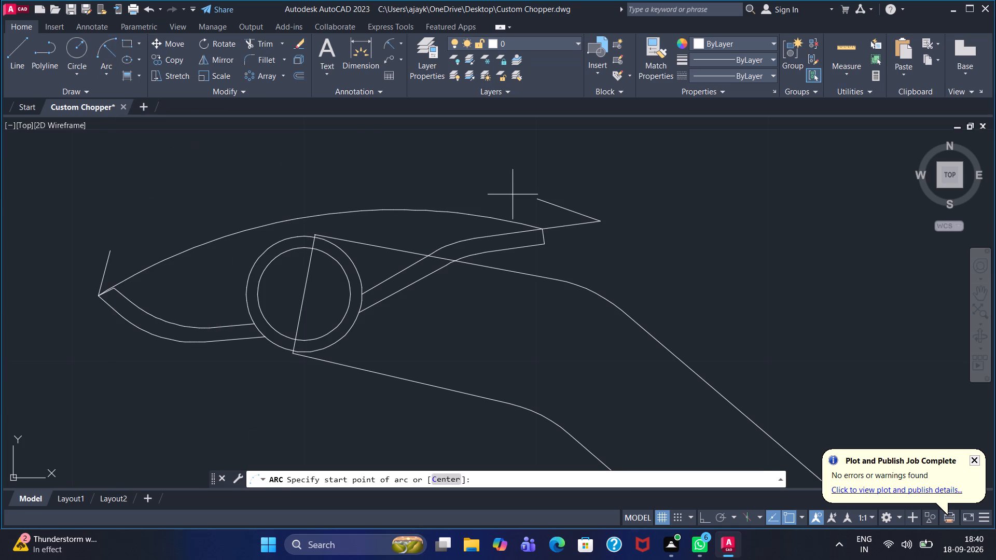
left_click(534, 201)
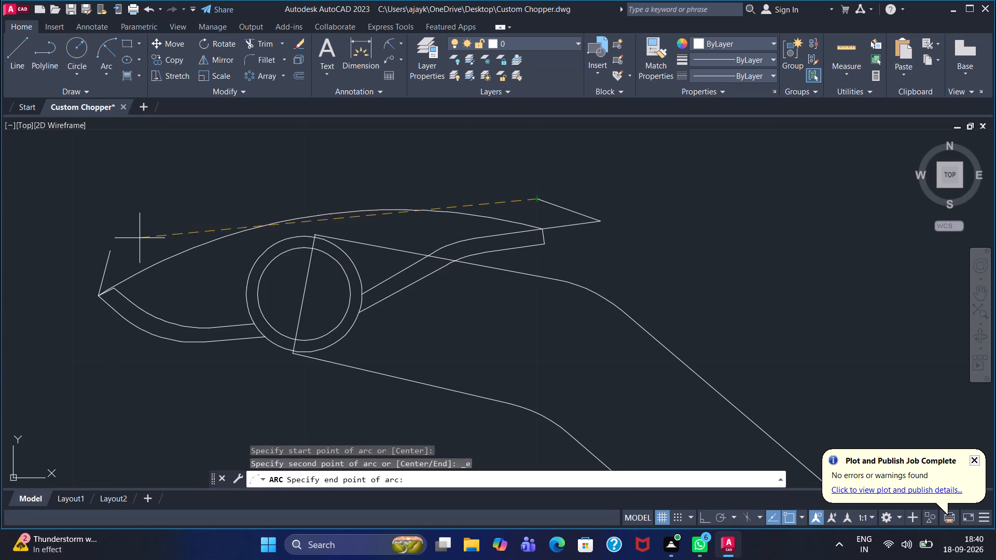
left_click(113, 250)
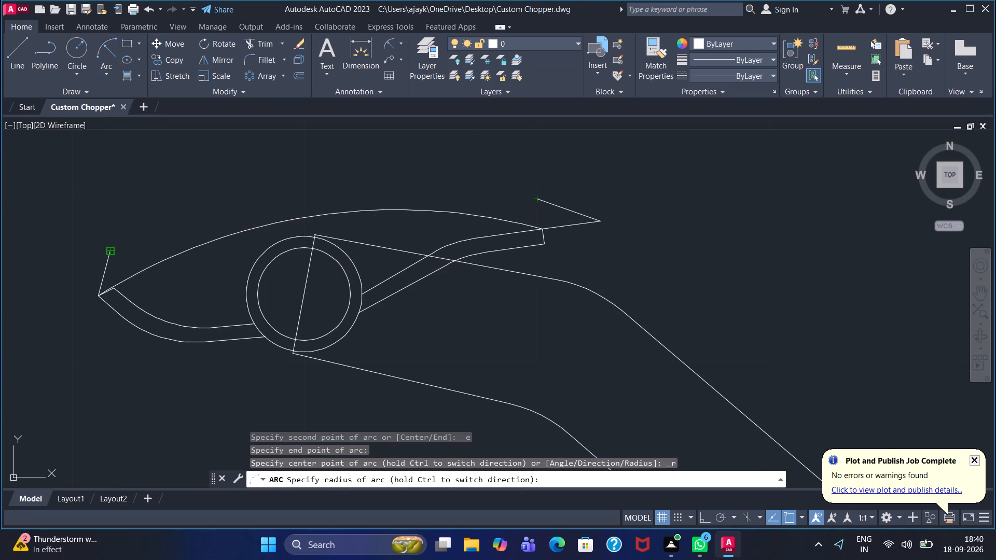
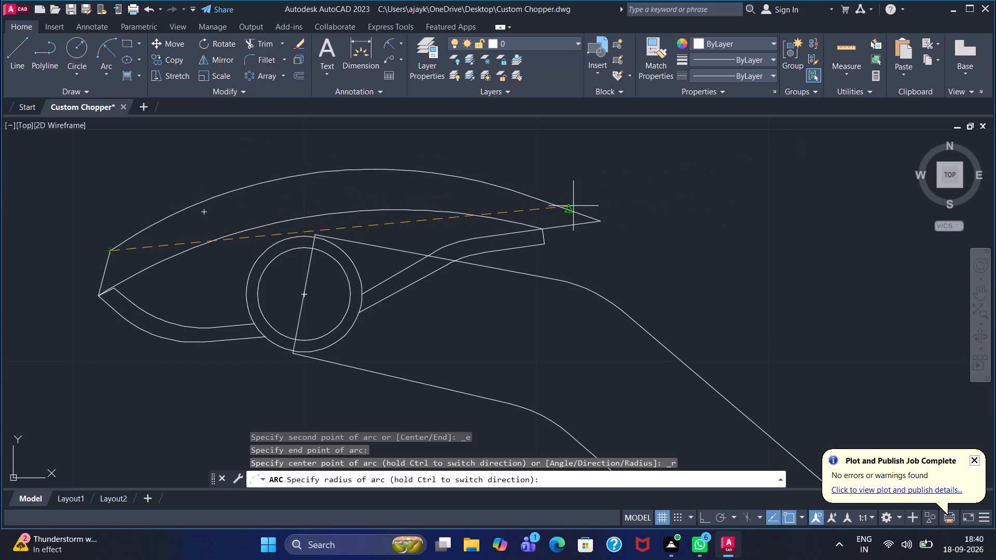
Draw a start-end-radius arc from the upper end of the front angled line to the top of the short rear line, bulging upward.
key("Escape")
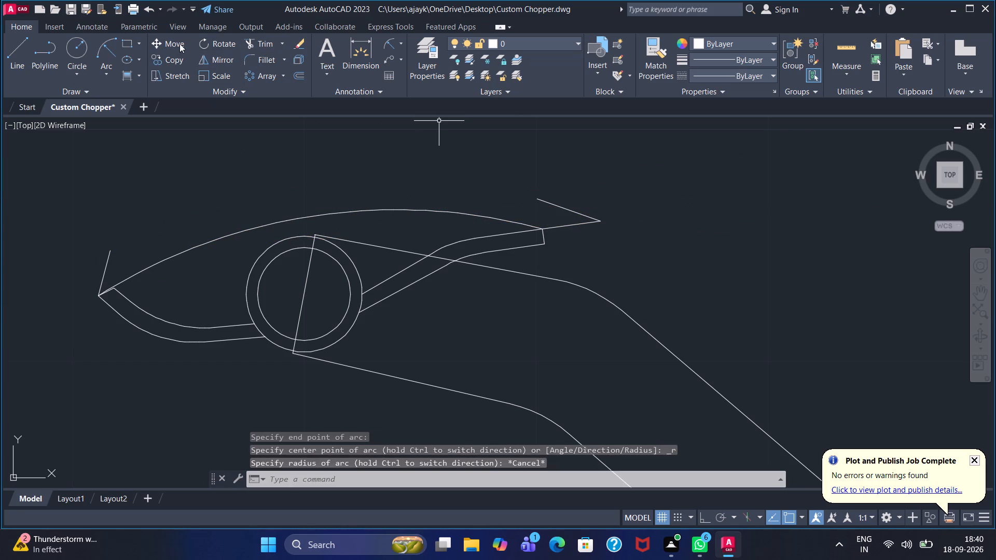
left_click(113, 55)
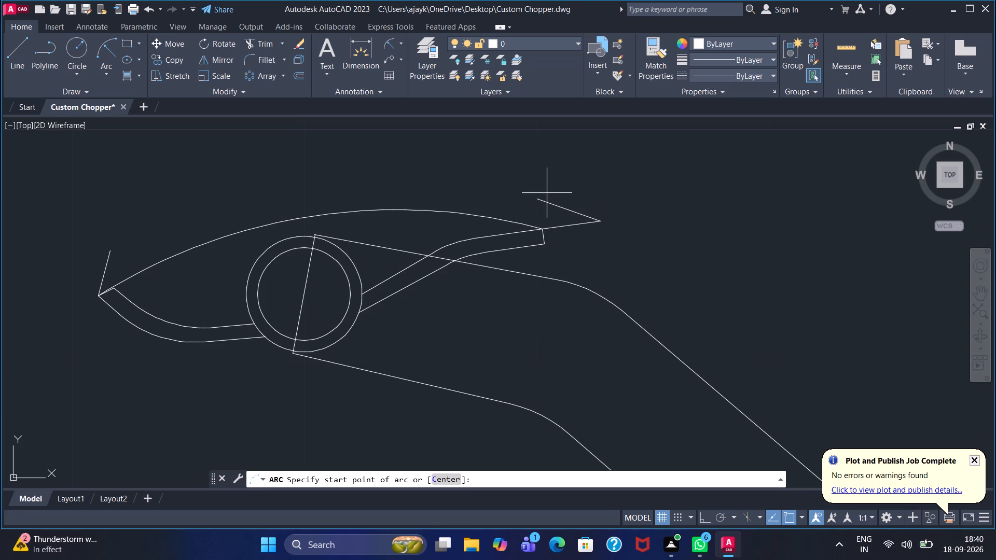
left_click(536, 197)
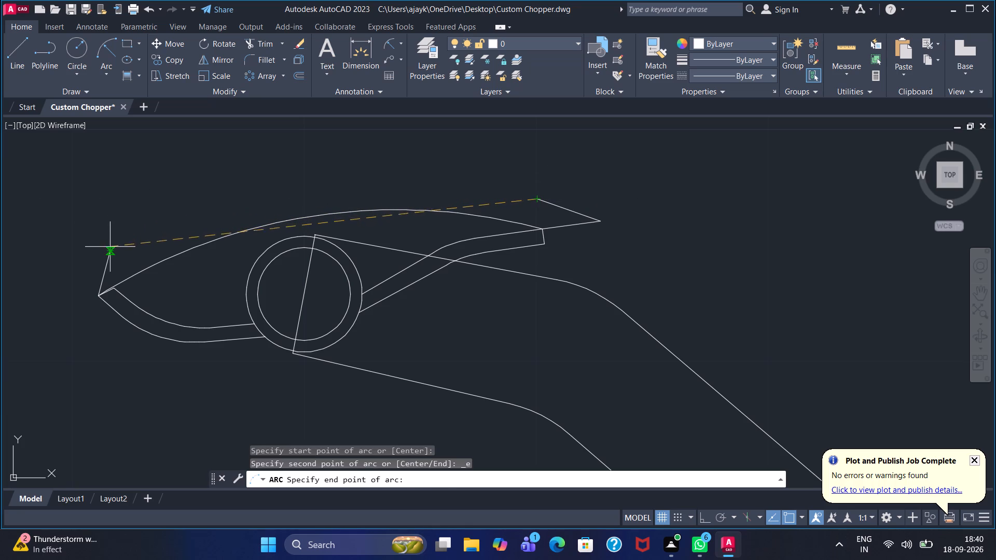
left_click(108, 249)
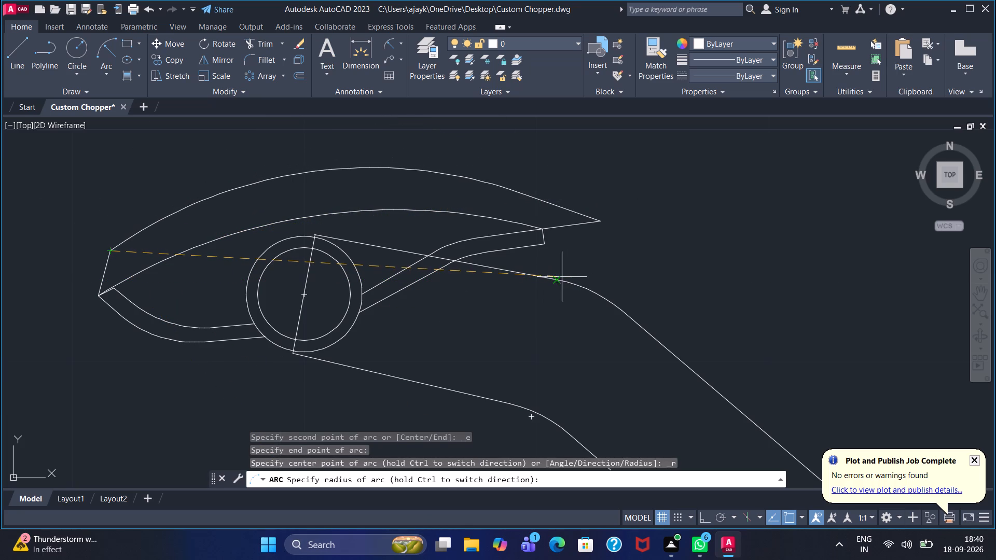
left_click(517, 280)
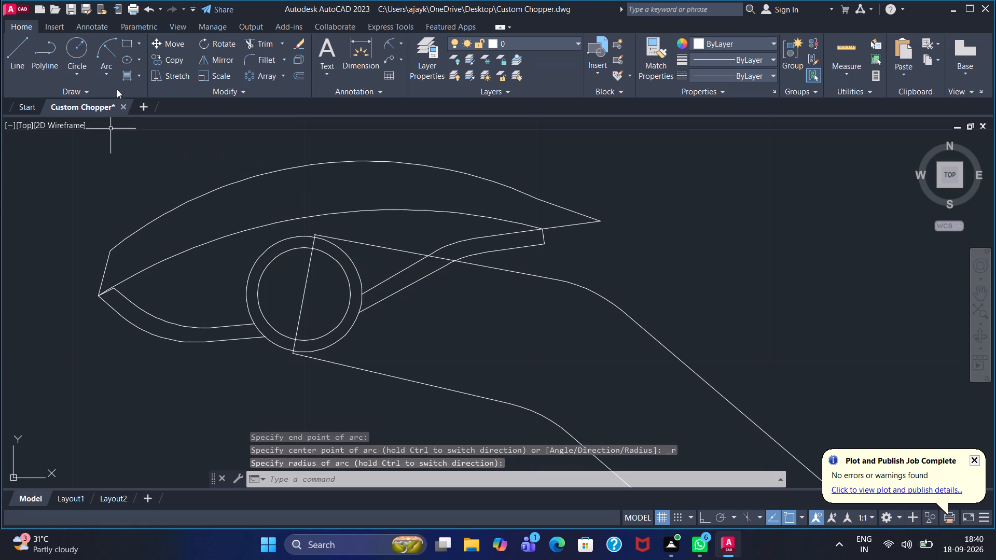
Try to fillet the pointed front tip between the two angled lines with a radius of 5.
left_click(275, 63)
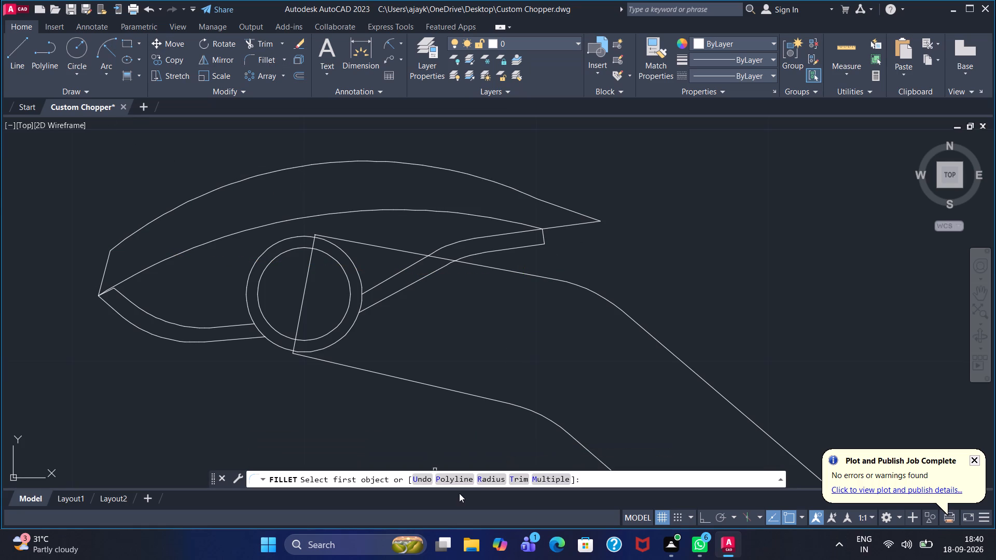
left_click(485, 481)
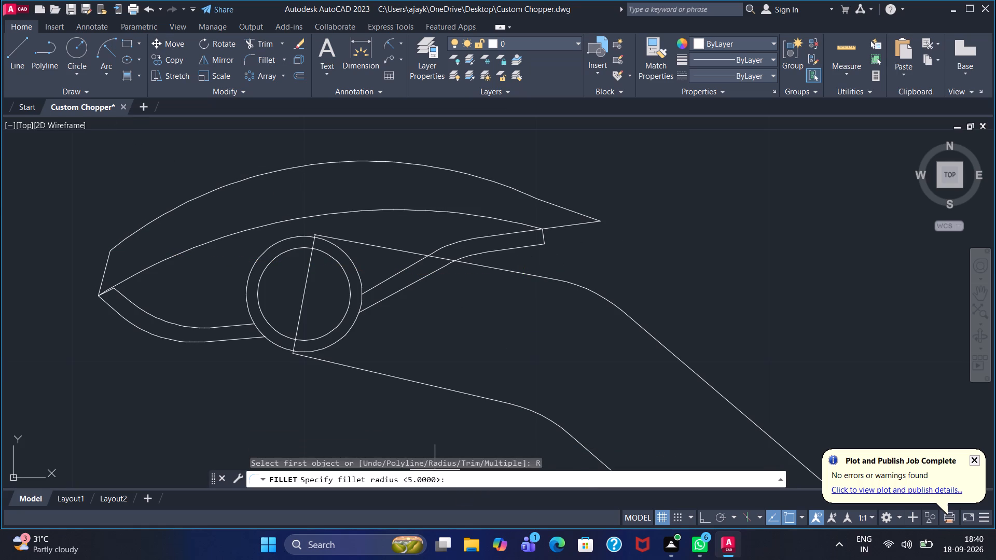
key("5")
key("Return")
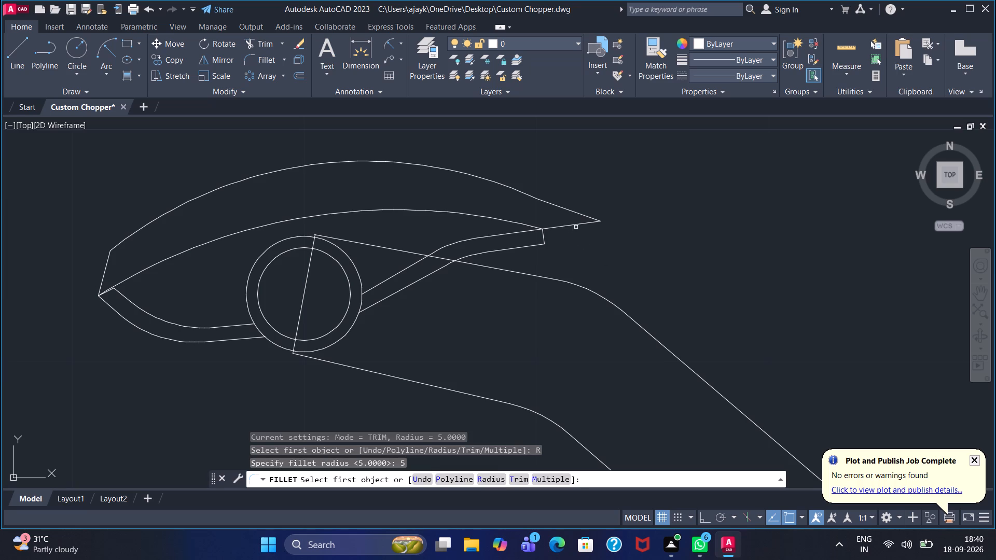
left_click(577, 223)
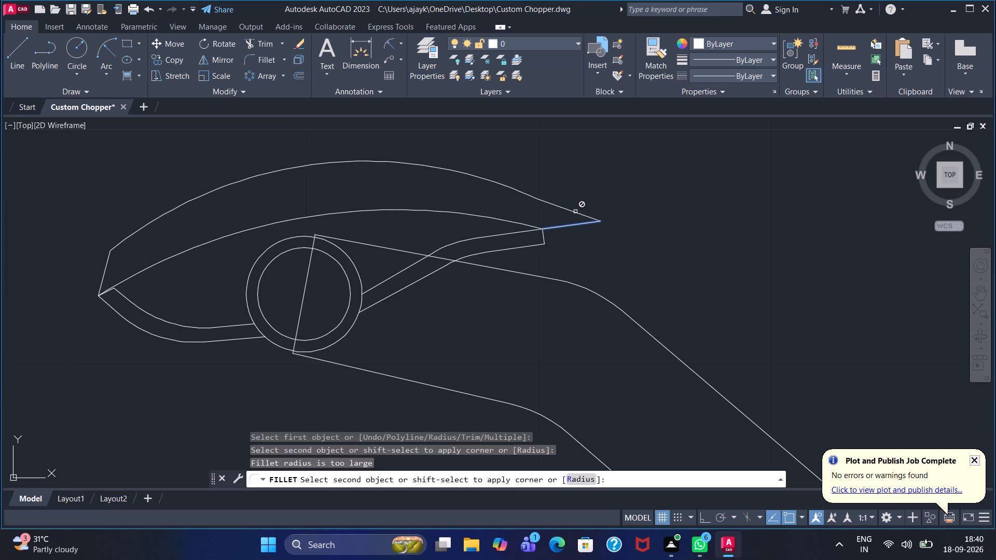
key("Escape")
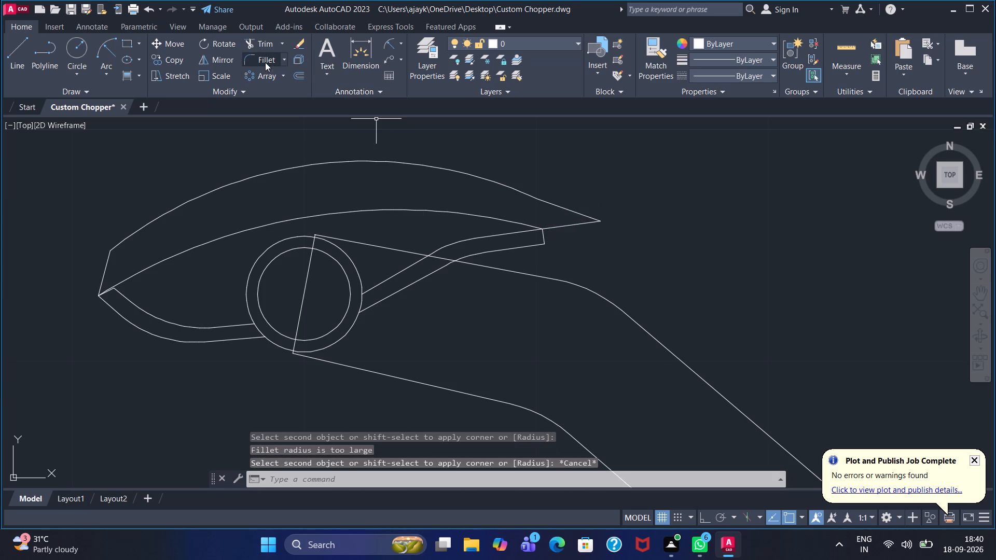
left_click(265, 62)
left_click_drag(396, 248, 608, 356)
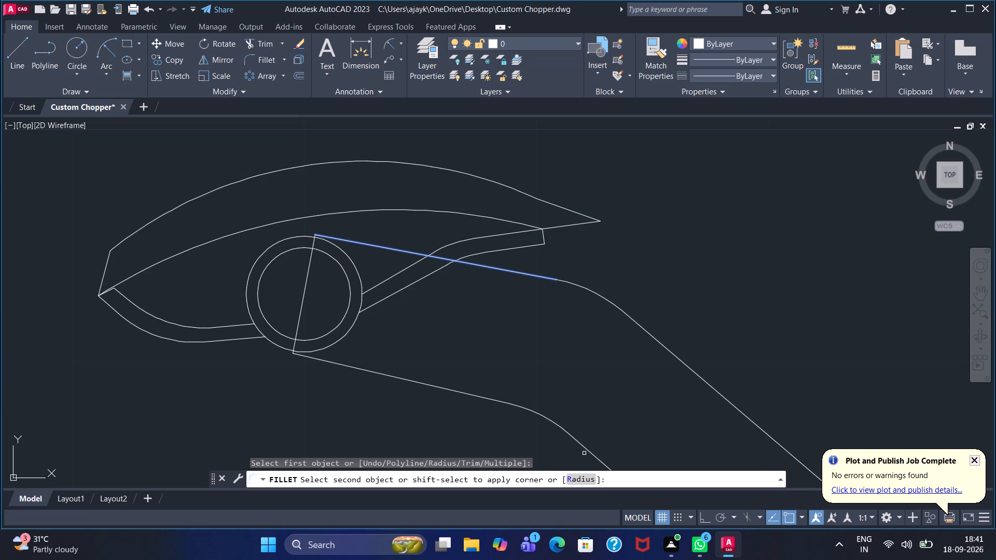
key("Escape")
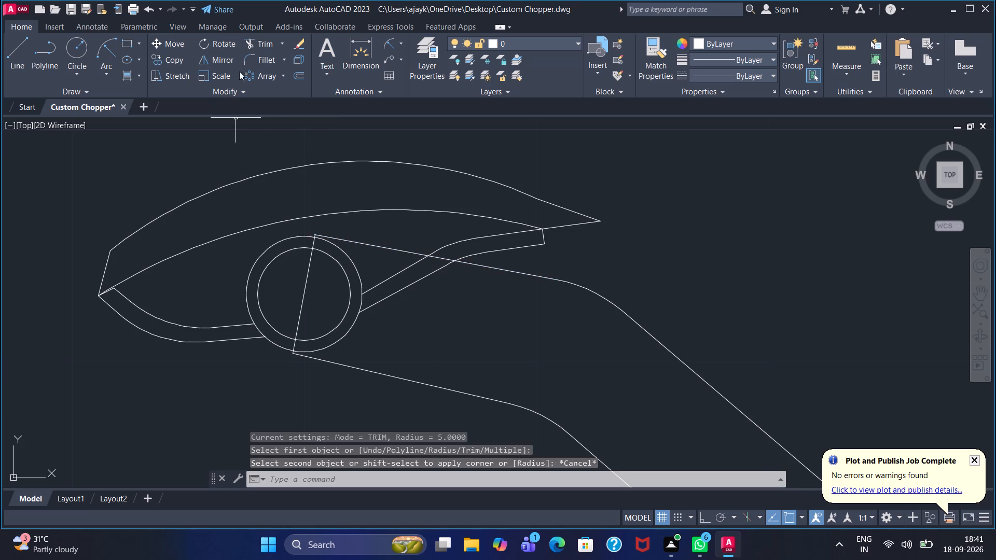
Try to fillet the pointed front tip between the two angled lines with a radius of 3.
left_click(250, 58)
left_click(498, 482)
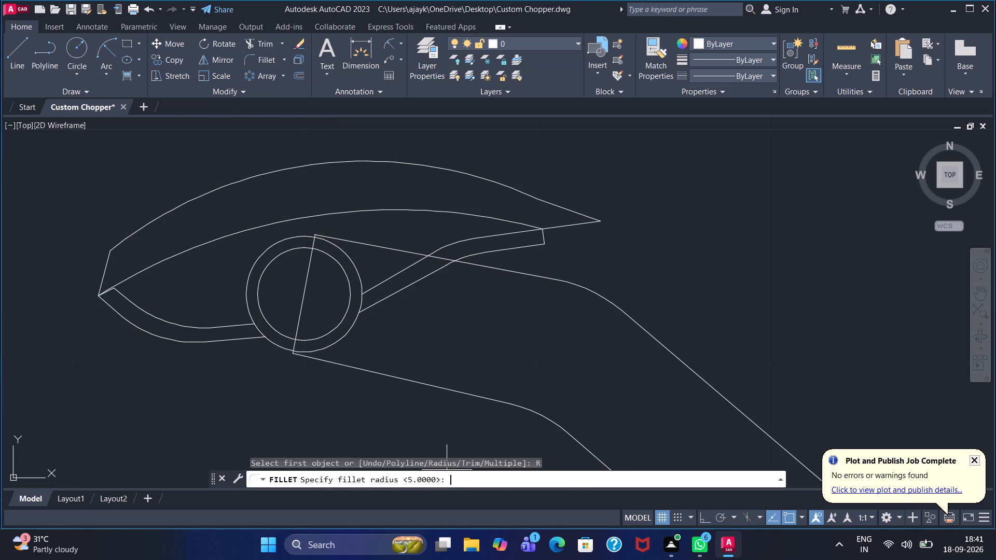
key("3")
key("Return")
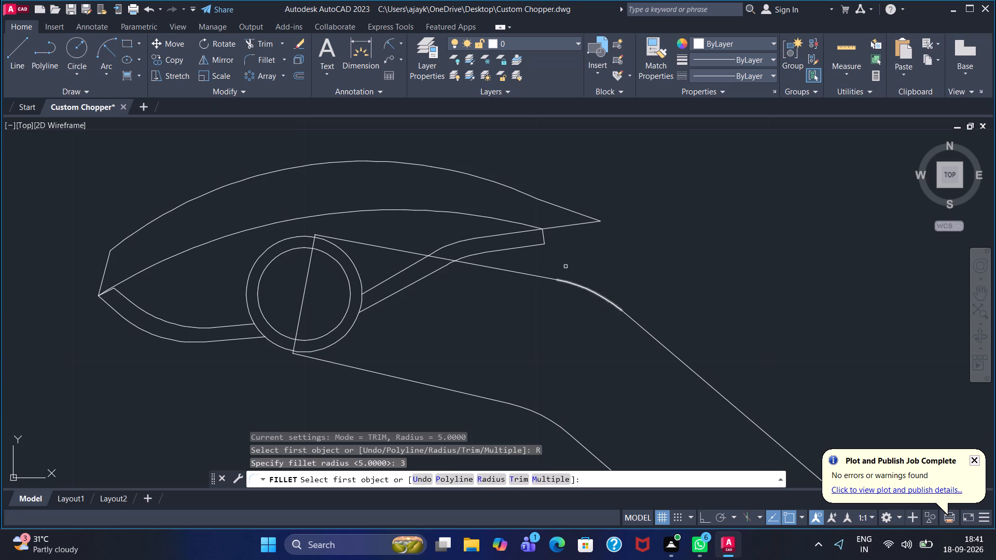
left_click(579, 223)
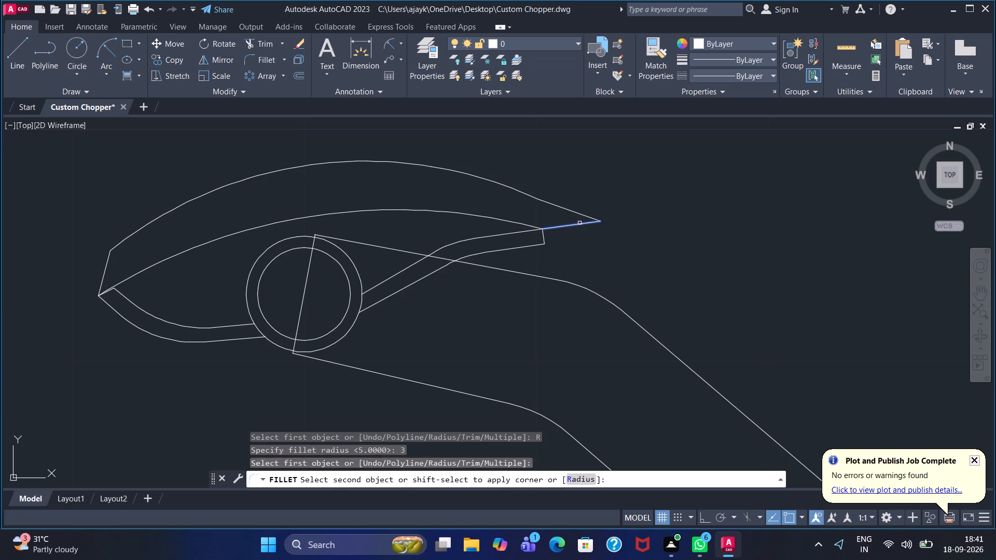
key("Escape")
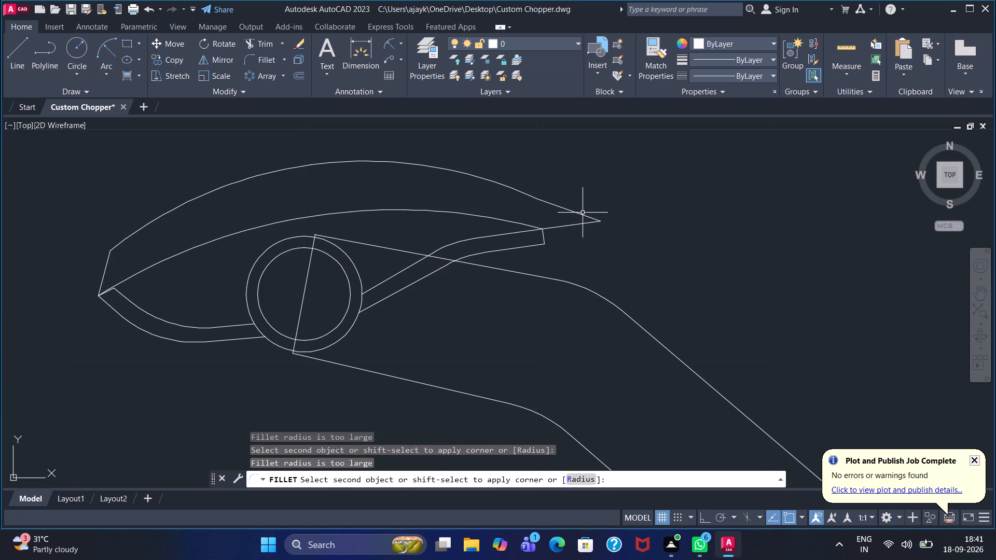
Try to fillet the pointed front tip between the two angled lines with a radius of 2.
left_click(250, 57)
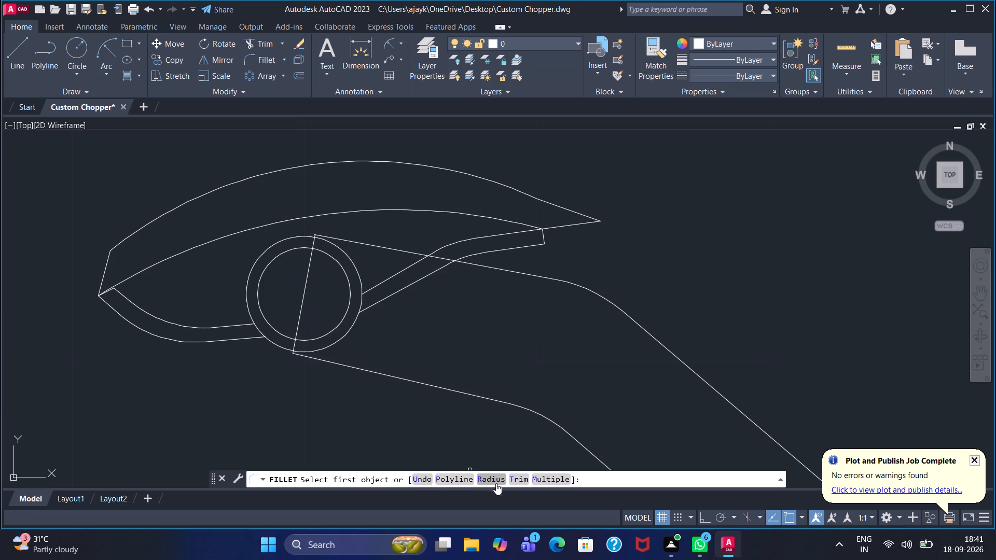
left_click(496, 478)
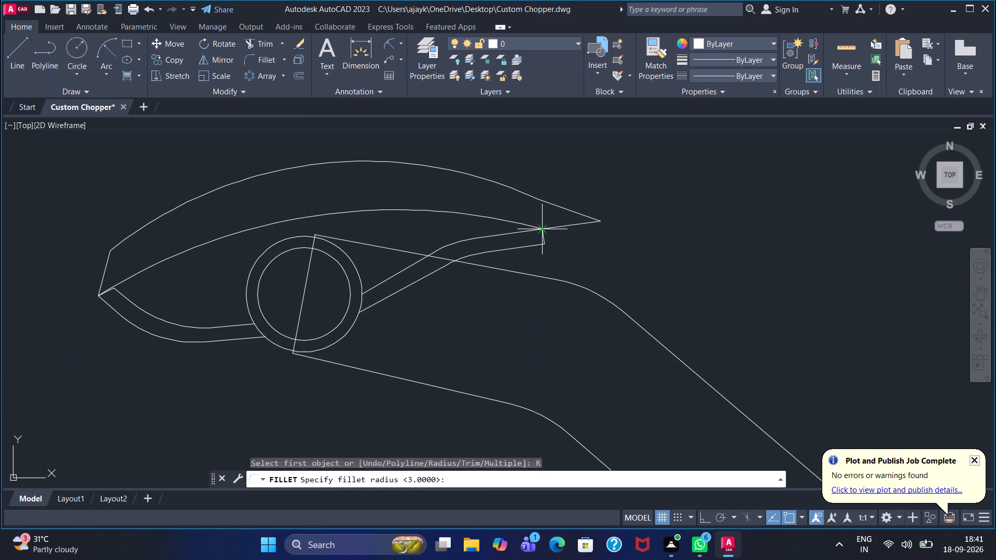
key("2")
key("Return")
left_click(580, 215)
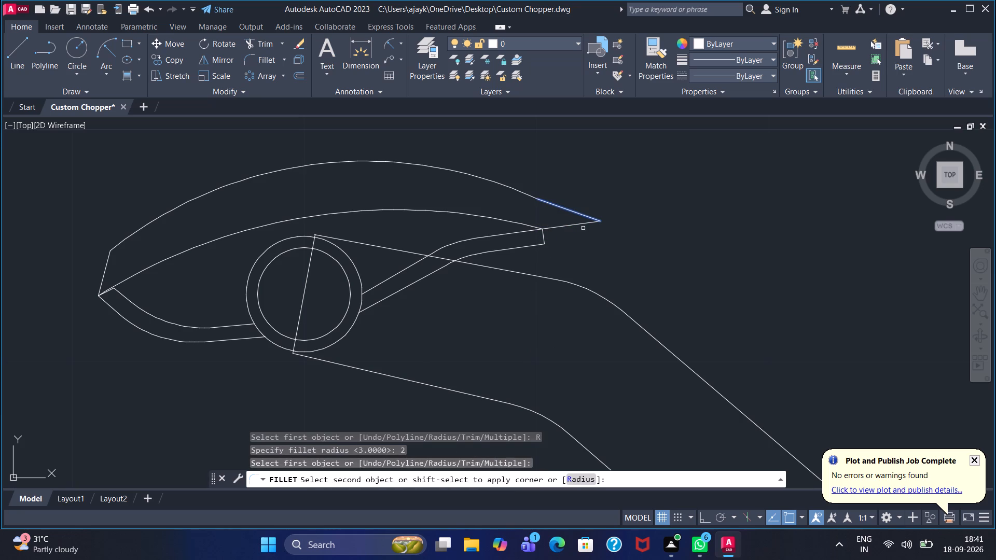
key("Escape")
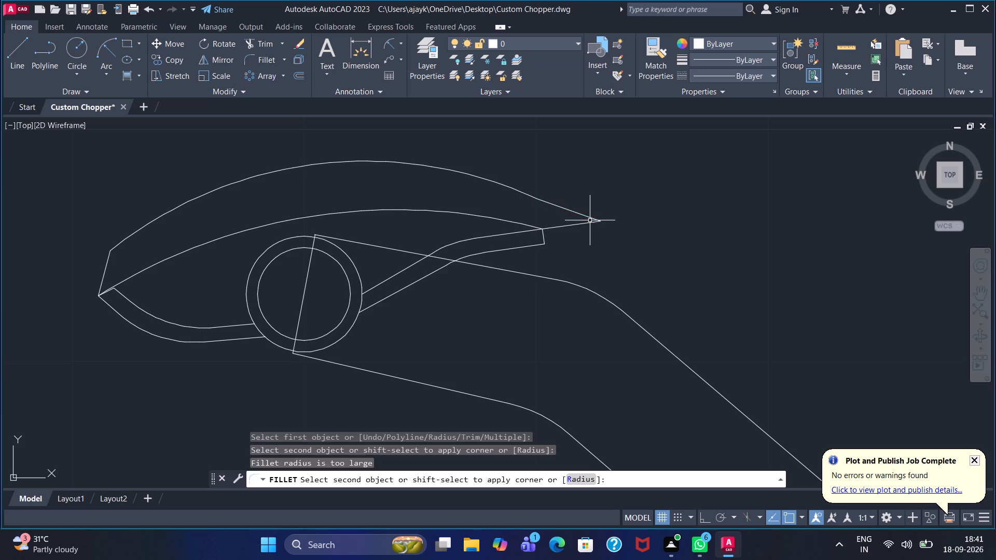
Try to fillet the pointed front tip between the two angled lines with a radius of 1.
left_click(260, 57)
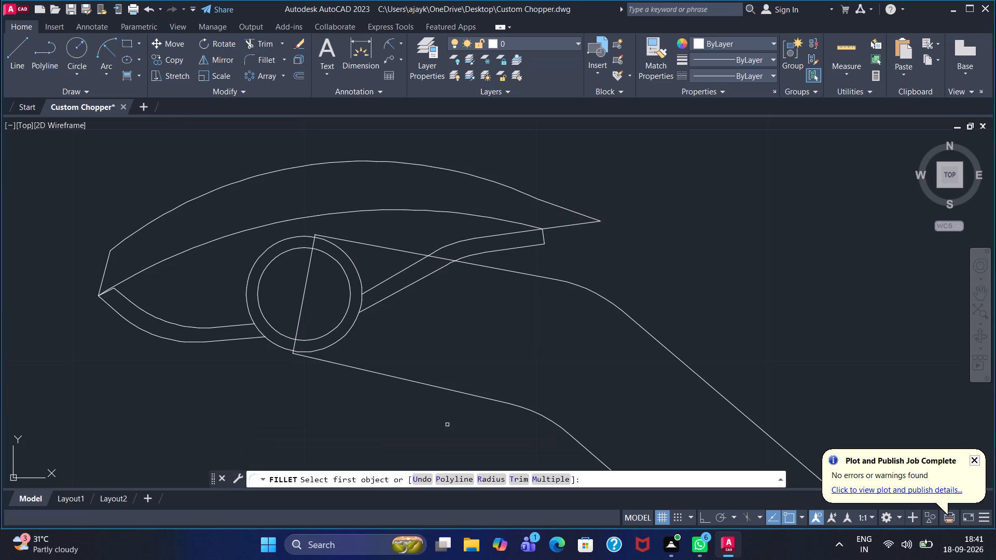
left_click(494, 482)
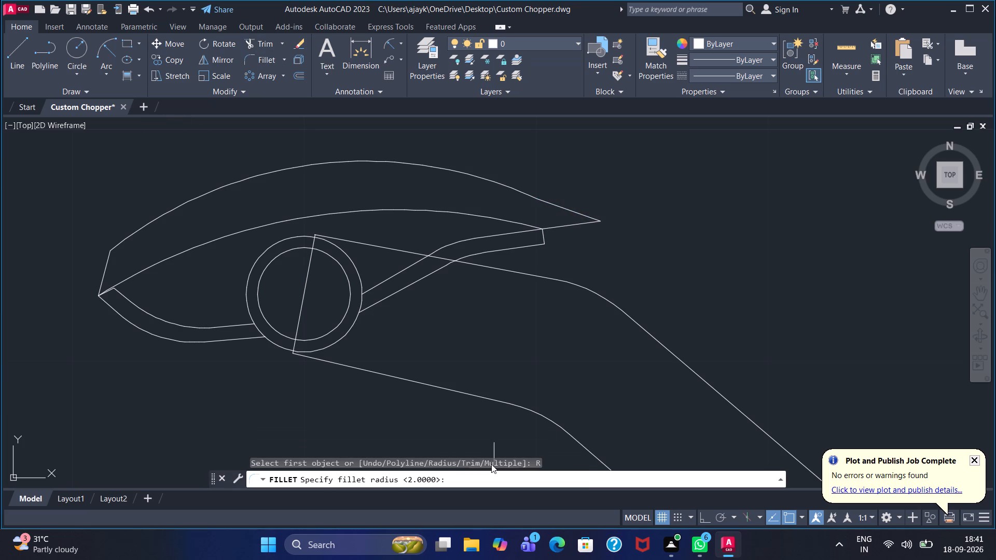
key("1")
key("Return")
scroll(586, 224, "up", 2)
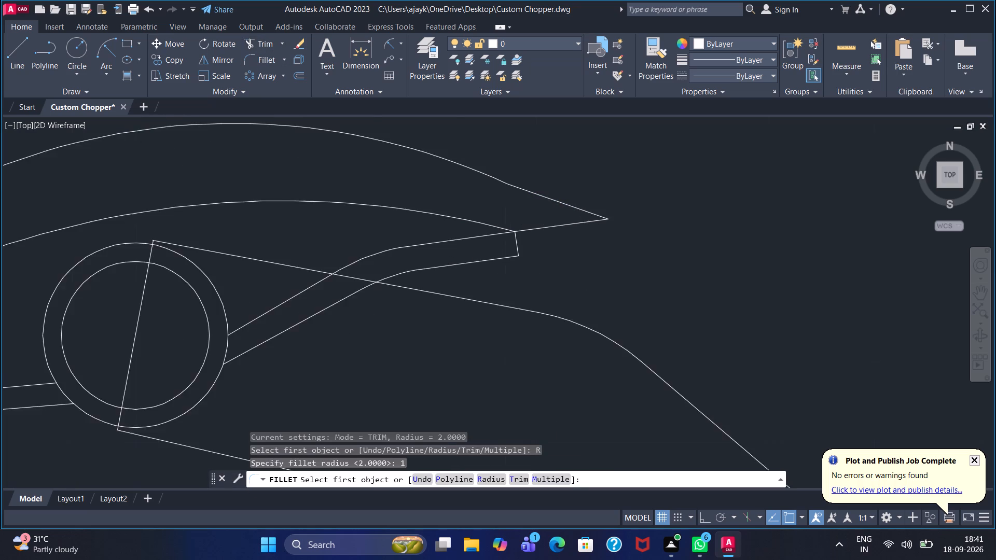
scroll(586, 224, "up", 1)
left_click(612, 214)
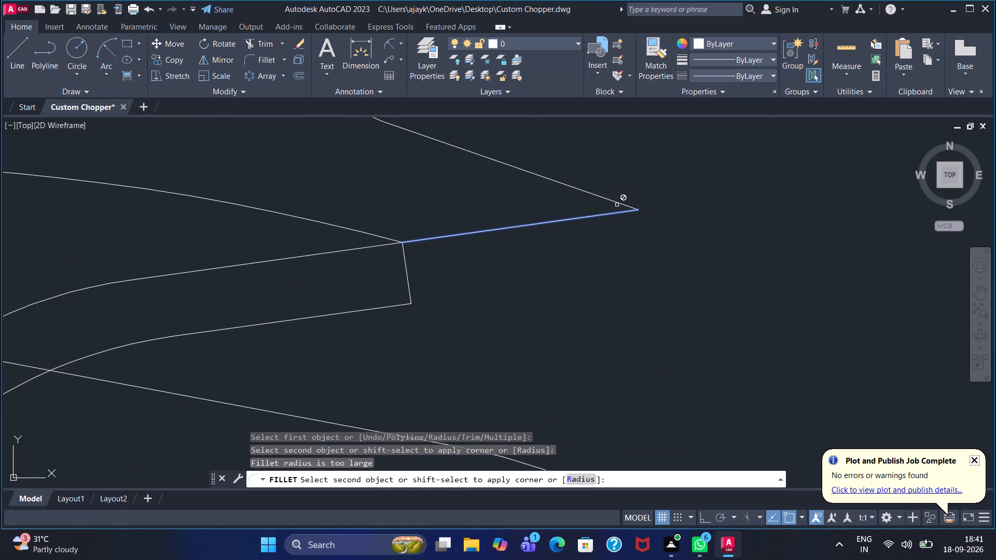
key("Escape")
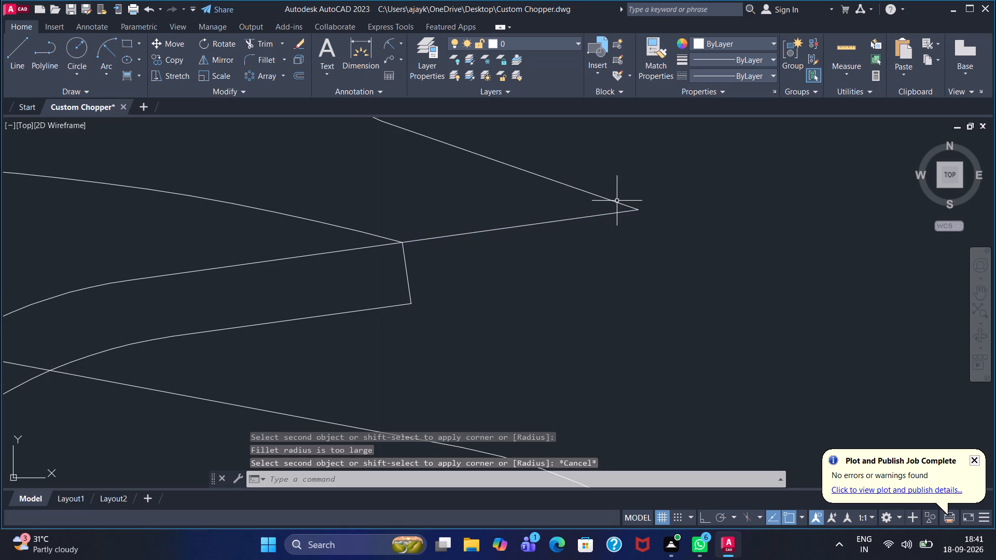
Draw a hub circle of radius 5 centred on the front wheel's centre, at the end of the horizontal centreline.
scroll(606, 211, "down", 4)
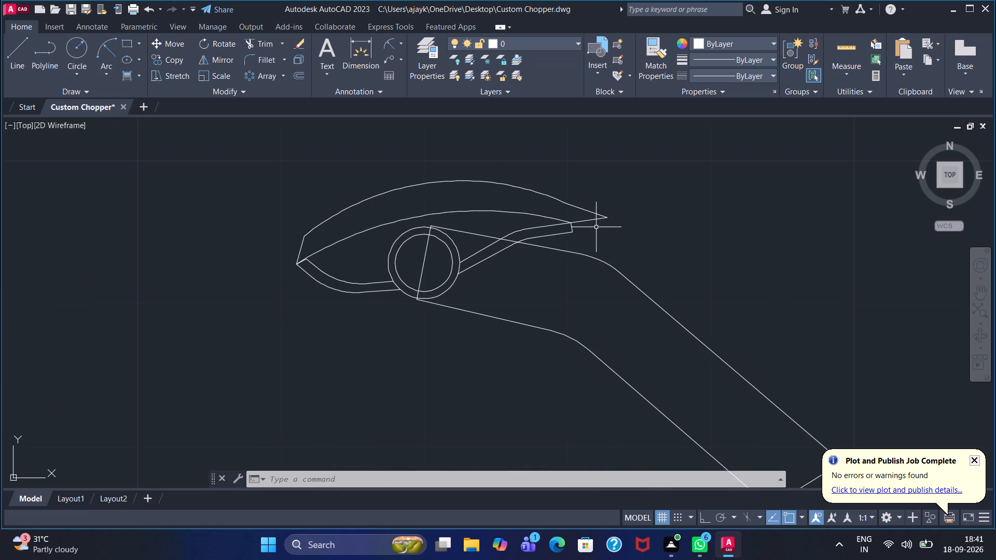
scroll(616, 393, "down", 1)
scroll(616, 393, "up", 1)
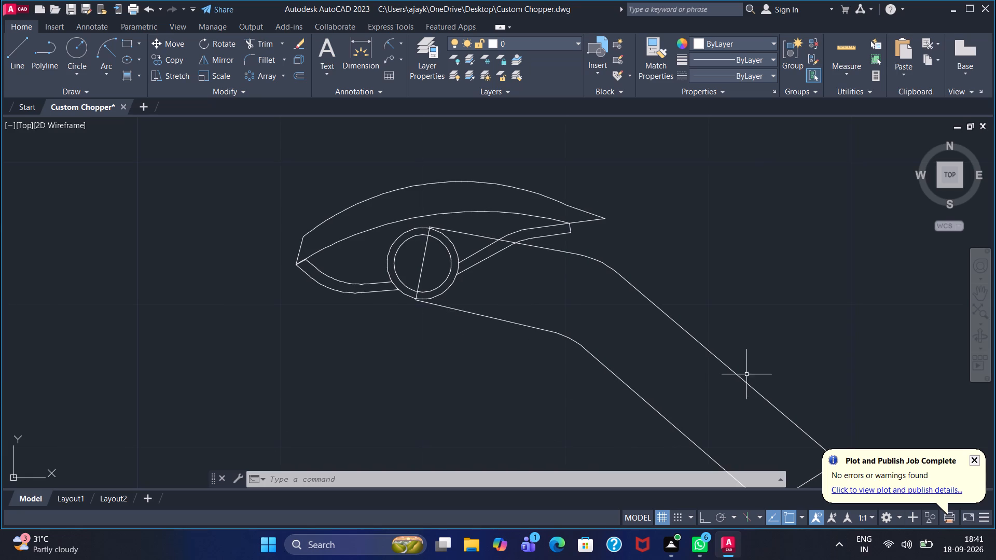
scroll(766, 348, "down", 2)
middle_click_drag(848, 359, 577, 288)
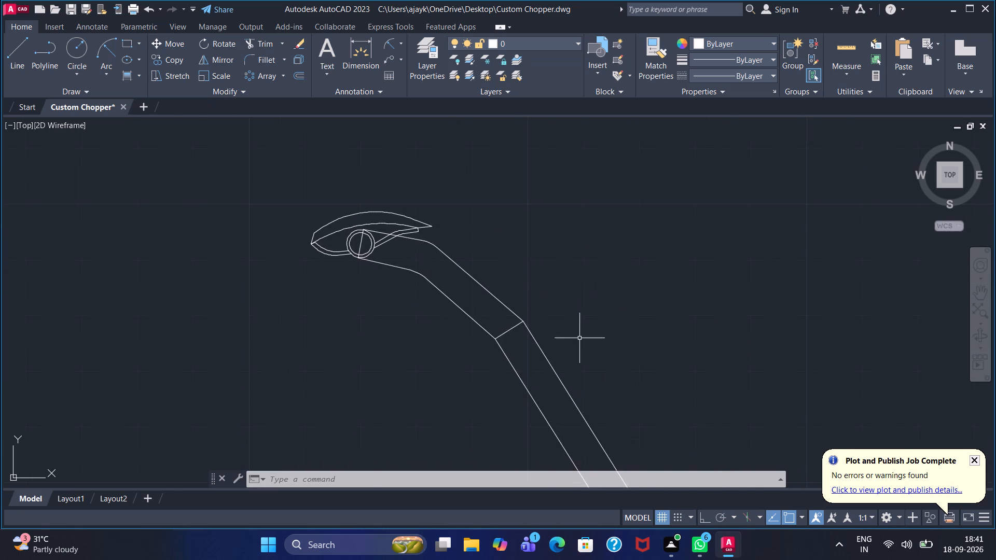
scroll(579, 338, "down", 1)
scroll(644, 357, "down", 2)
middle_click_drag(668, 370, 413, 281)
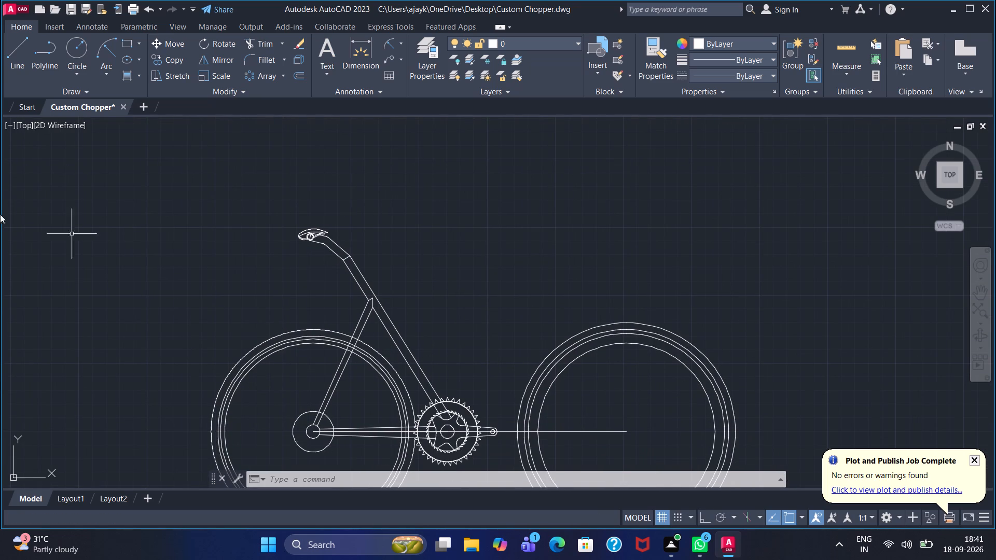
left_click(72, 43)
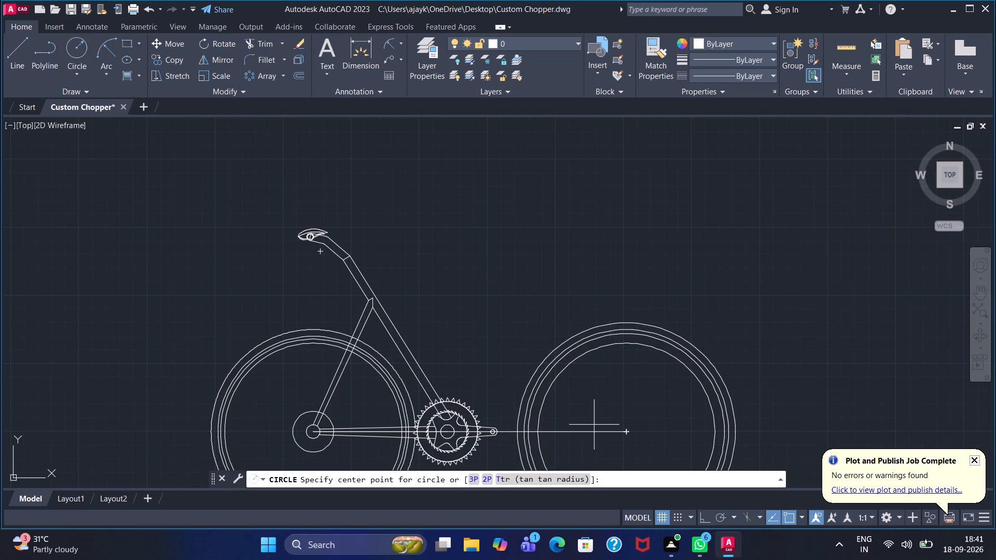
left_click(629, 431)
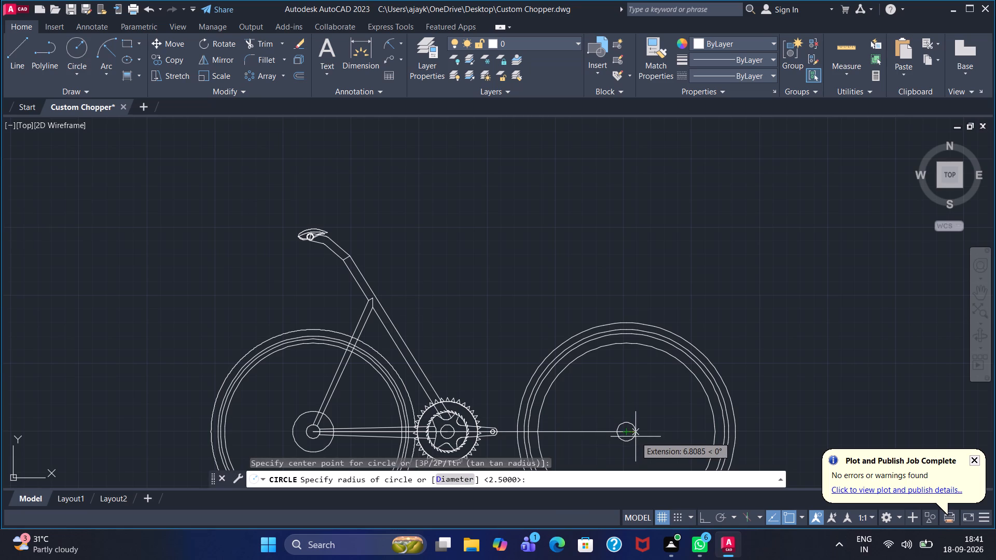
key("5")
key("Return")
key("Escape")
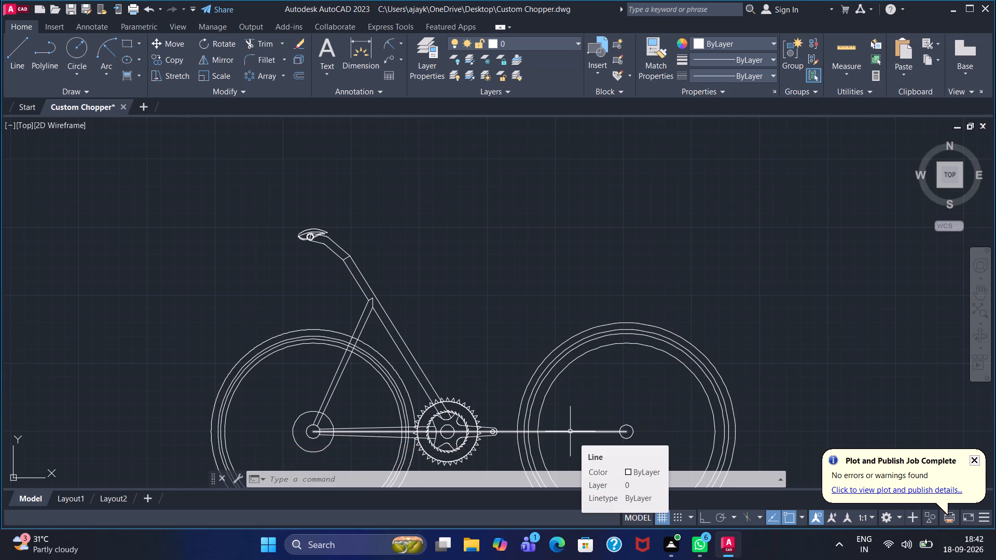
Draw two separate diverging fork lines from the front hub's upper edge to just beyond the top of the front tyre.
left_click(13, 54)
scroll(591, 435, "up", 2)
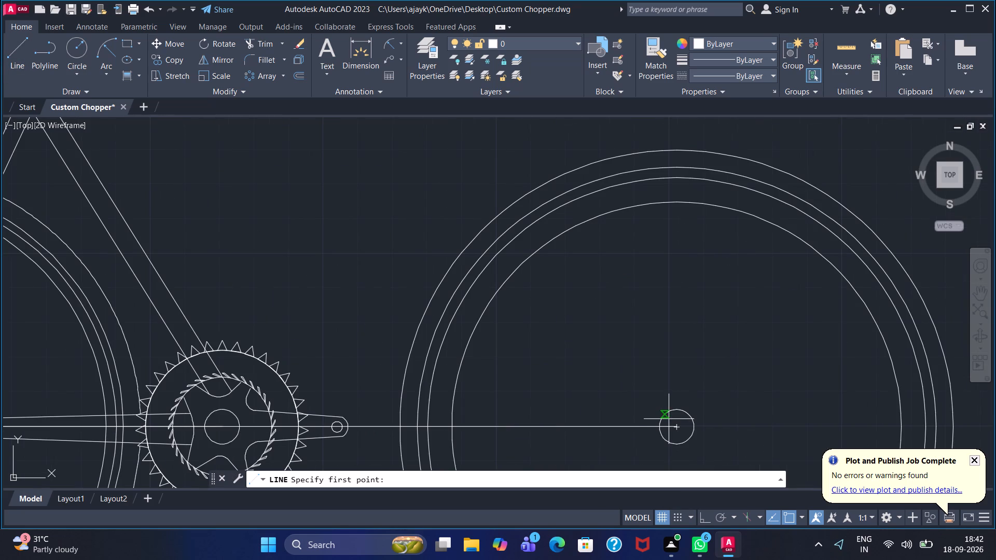
left_click(666, 416)
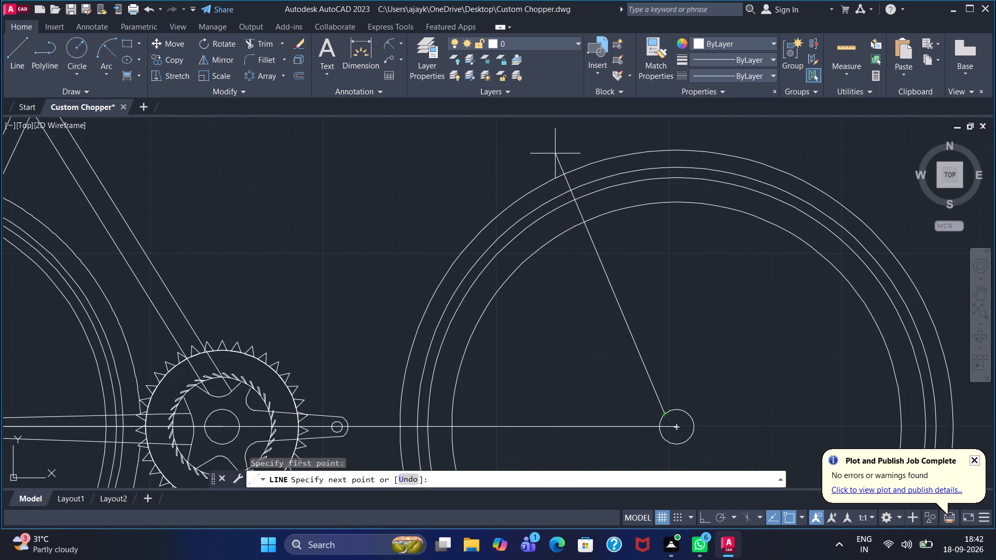
left_click(548, 143)
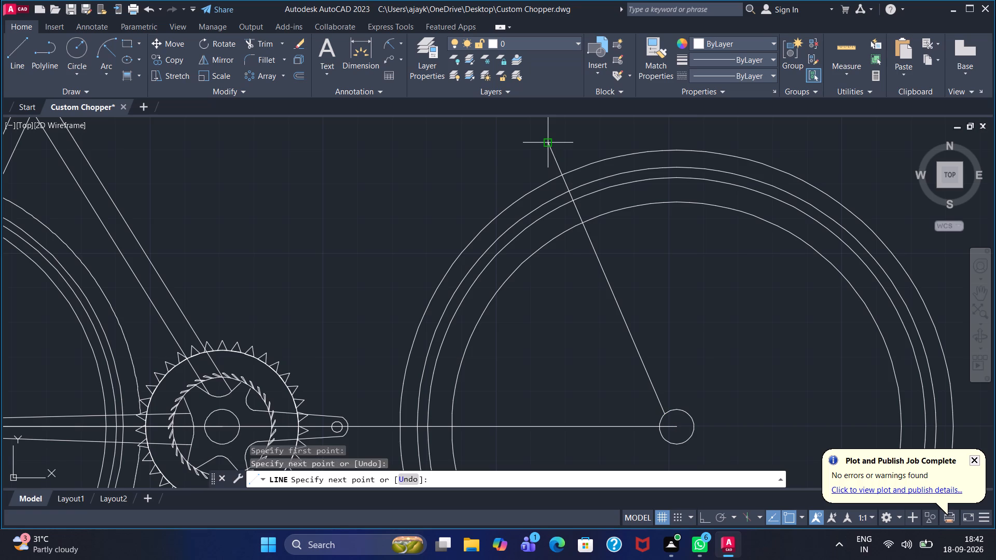
key("Escape")
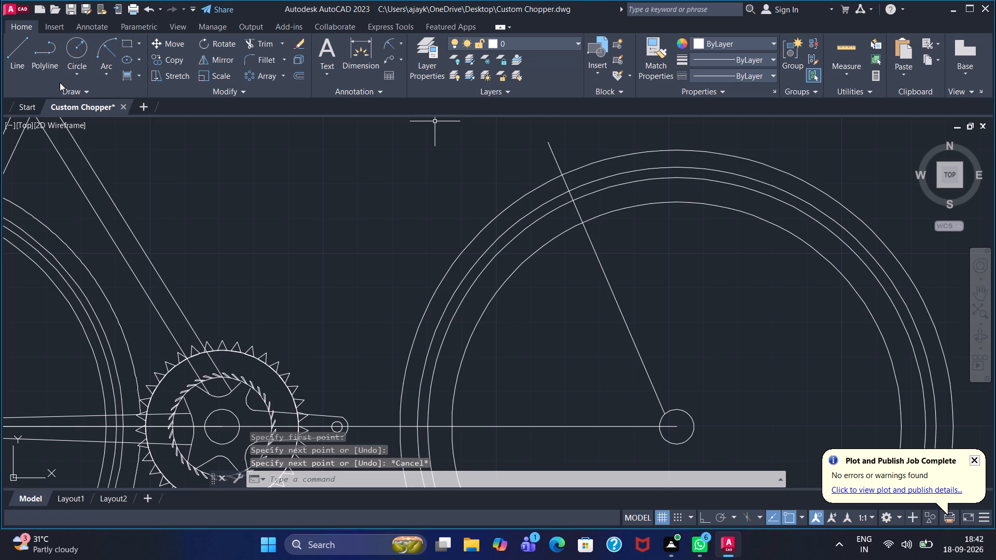
left_click(18, 56)
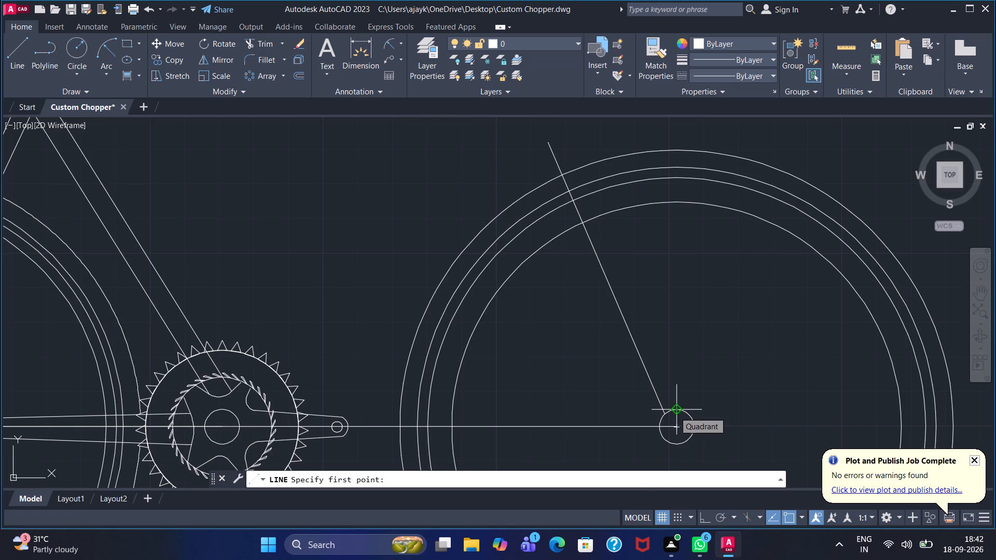
left_click(674, 412)
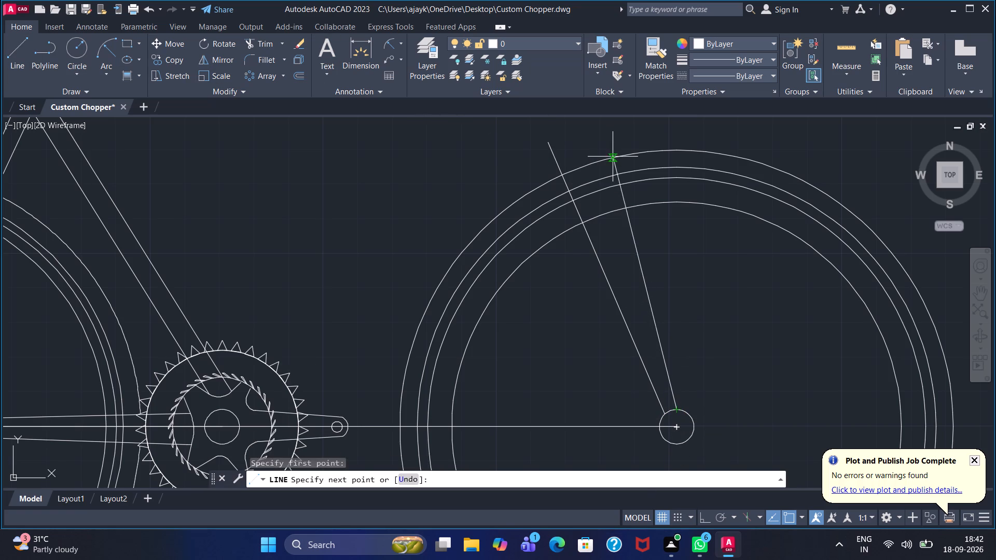
left_click(598, 126)
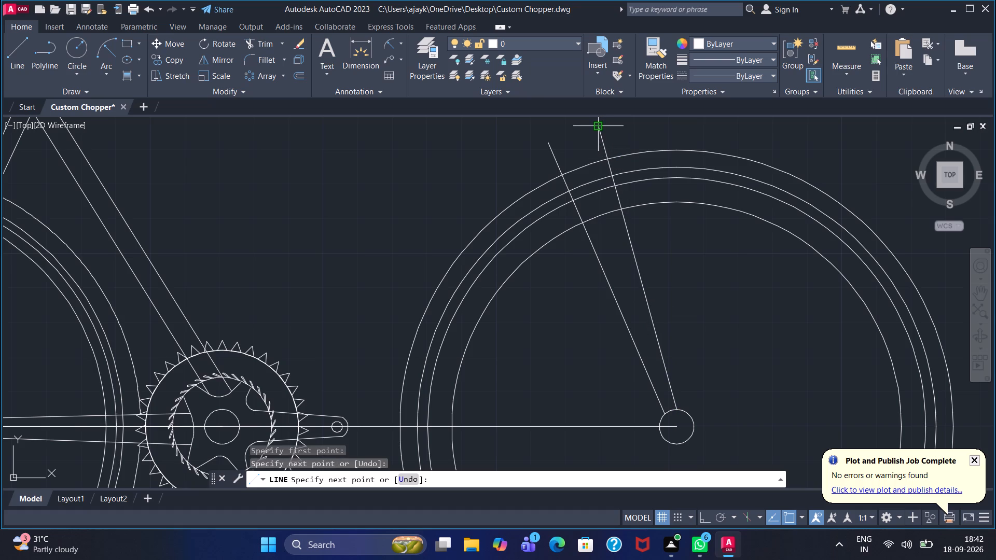
key("Escape")
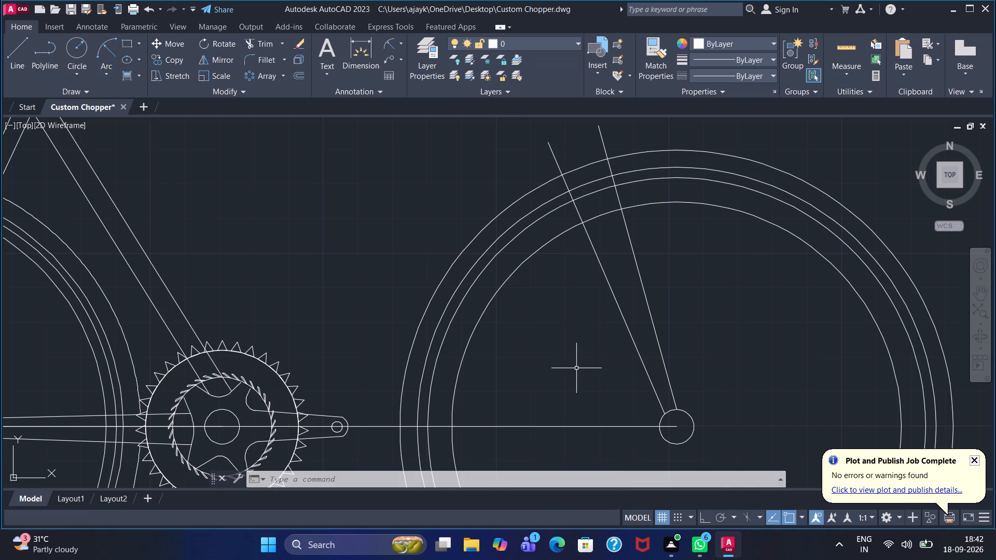
Close the top of the front fork with a line joining the upper ends of its two legs.
scroll(576, 369, "up", 1)
scroll(554, 325, "down", 2)
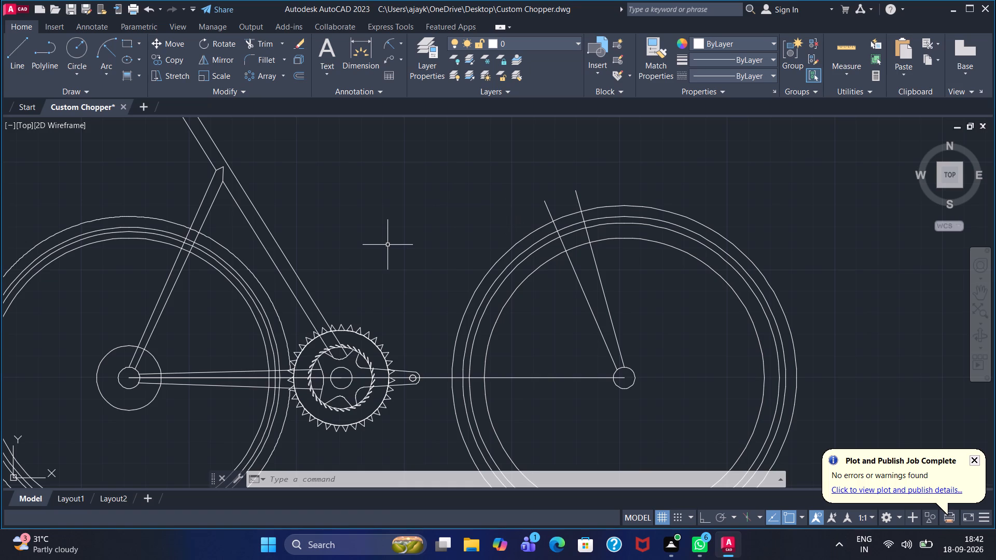
left_click(27, 53)
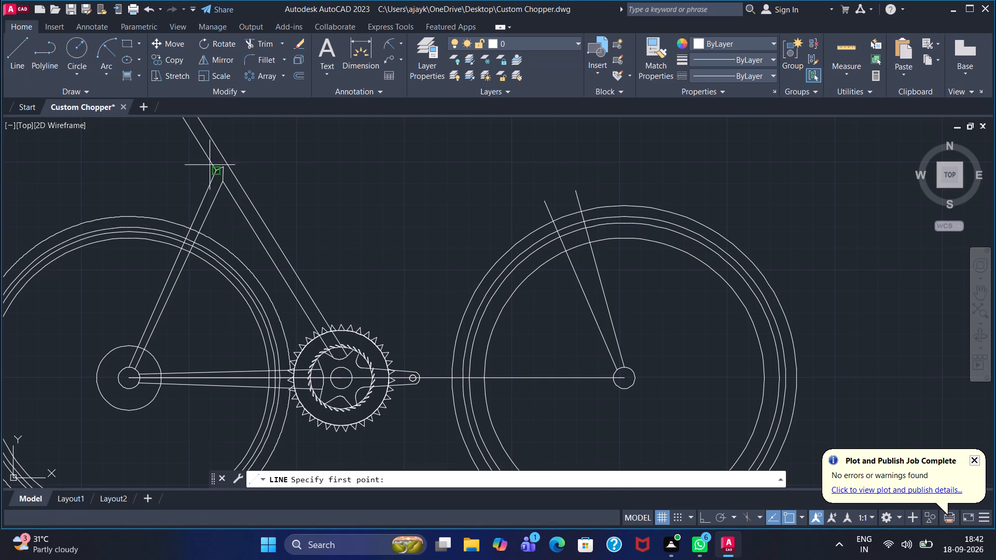
left_click(547, 201)
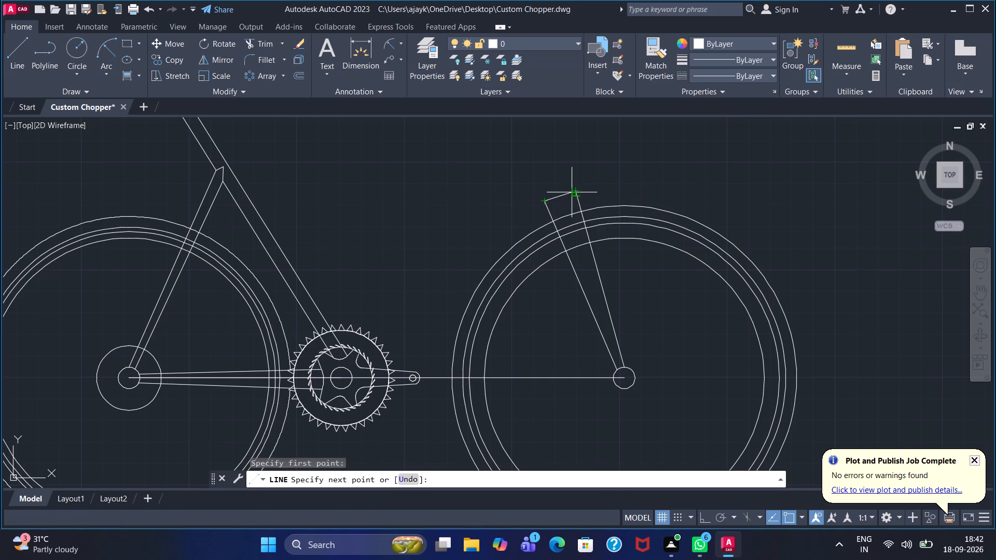
left_click(575, 192)
right_click(579, 165)
left_click(582, 169)
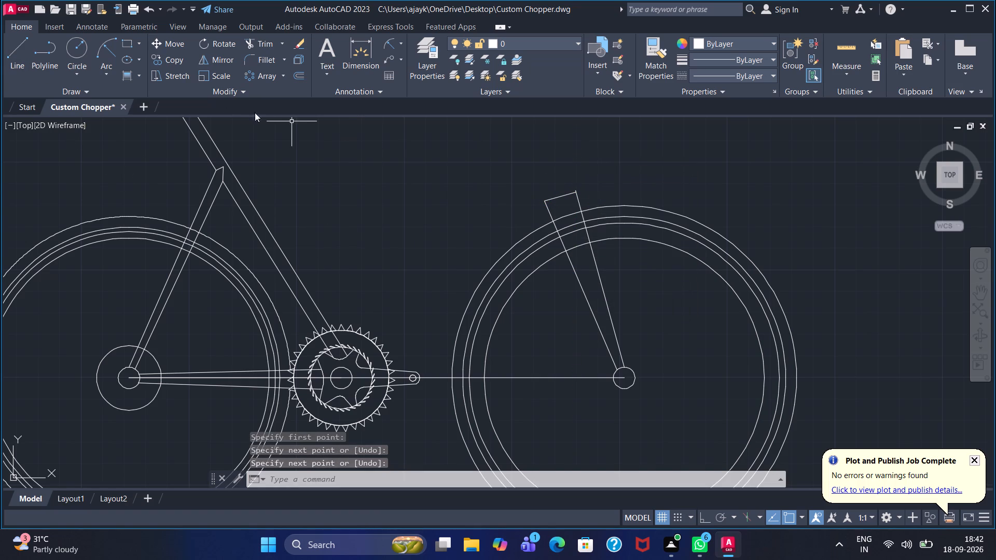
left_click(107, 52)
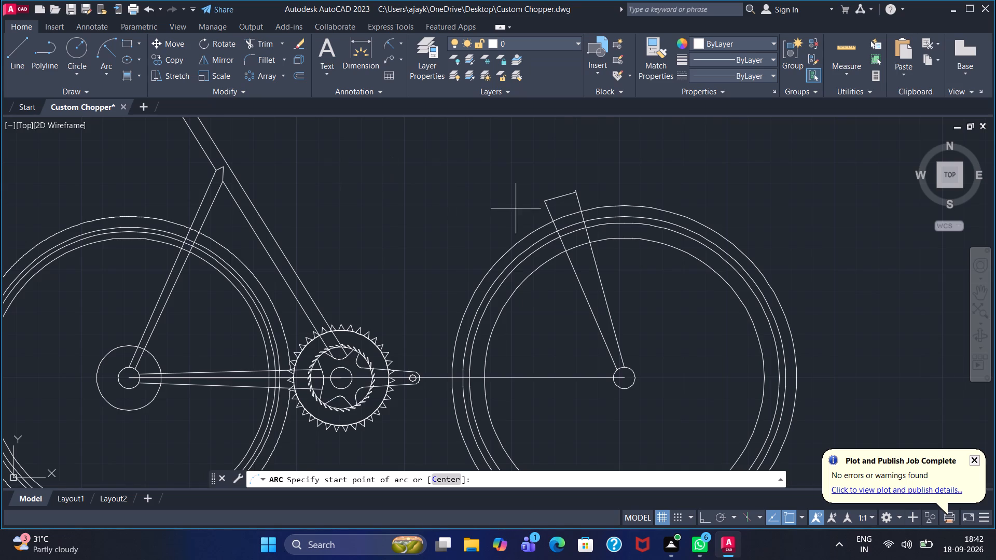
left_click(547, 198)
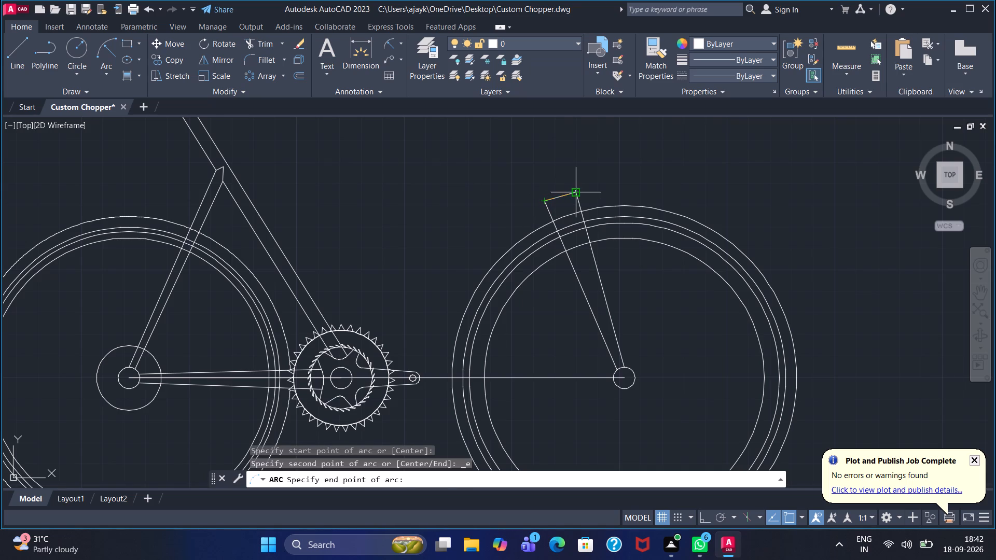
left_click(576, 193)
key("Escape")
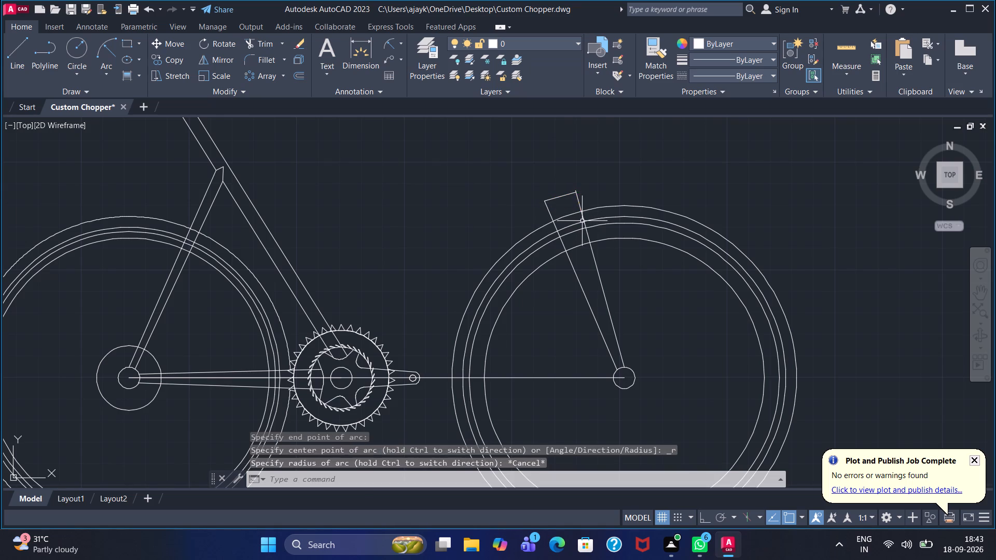
Draw a shallow upward-bulging start-end-radius arc from the fork's front top corner to its rear top corner.
left_click(101, 54)
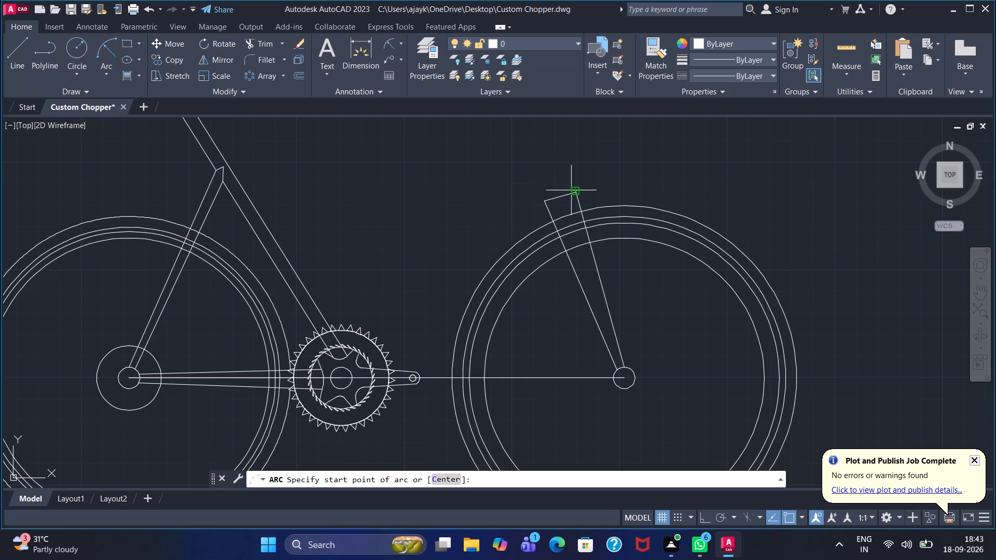
left_click(573, 192)
left_click(545, 199)
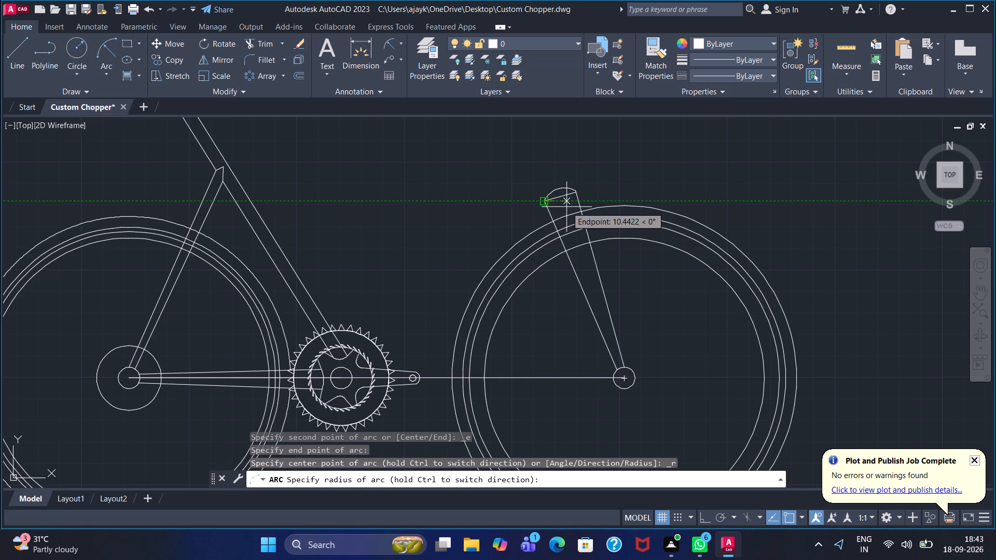
left_click(566, 215)
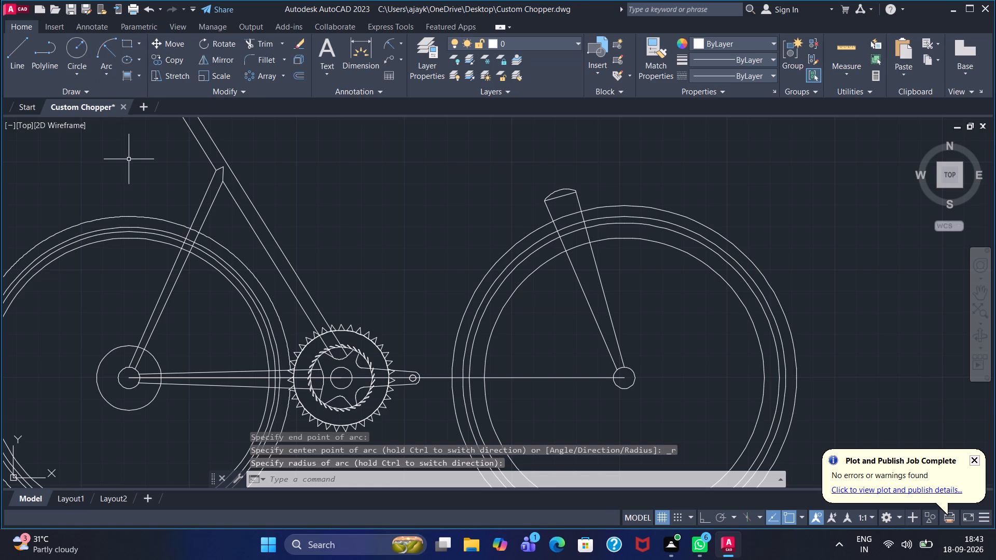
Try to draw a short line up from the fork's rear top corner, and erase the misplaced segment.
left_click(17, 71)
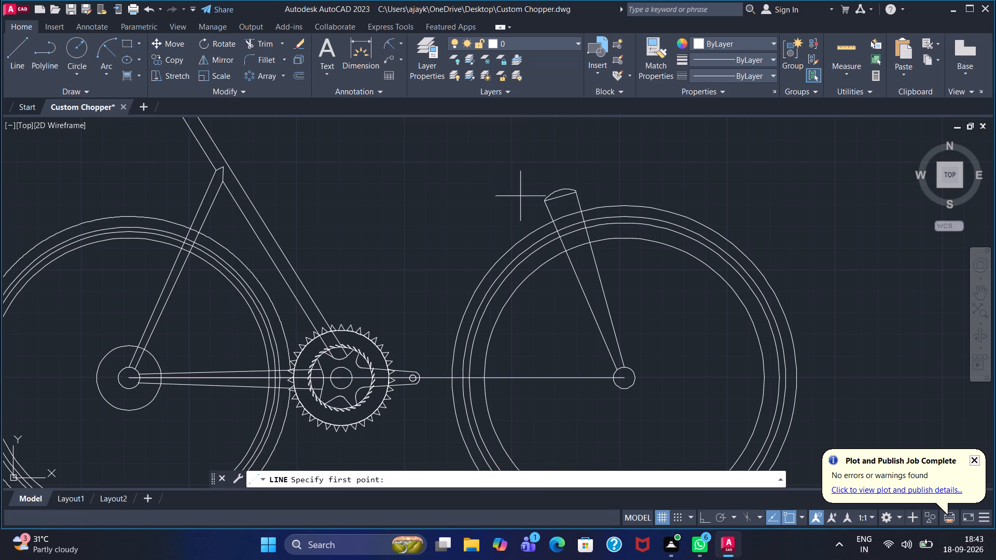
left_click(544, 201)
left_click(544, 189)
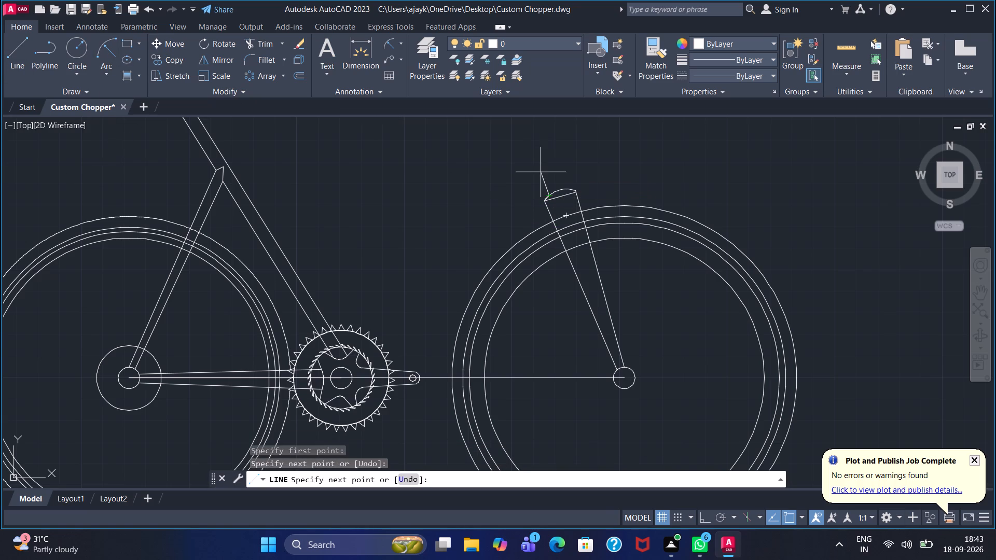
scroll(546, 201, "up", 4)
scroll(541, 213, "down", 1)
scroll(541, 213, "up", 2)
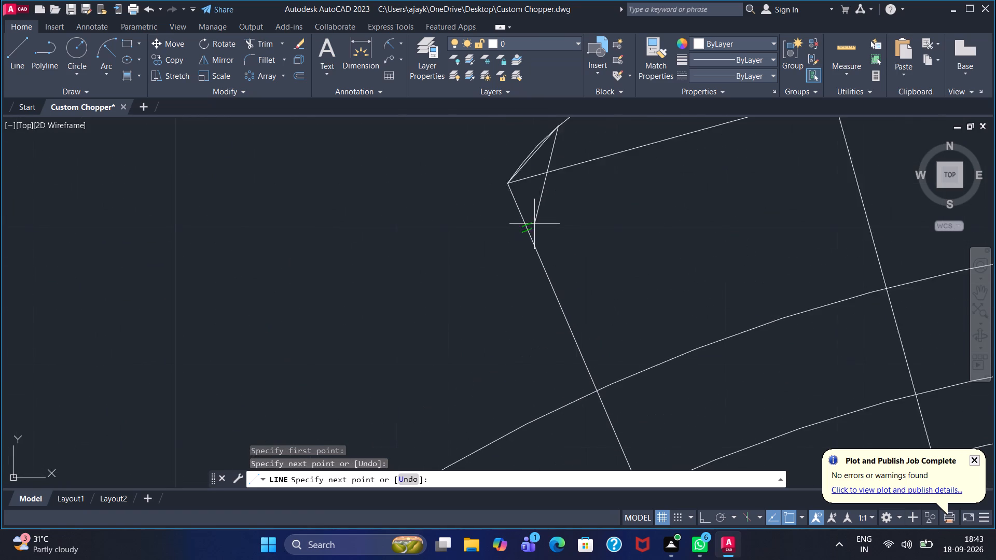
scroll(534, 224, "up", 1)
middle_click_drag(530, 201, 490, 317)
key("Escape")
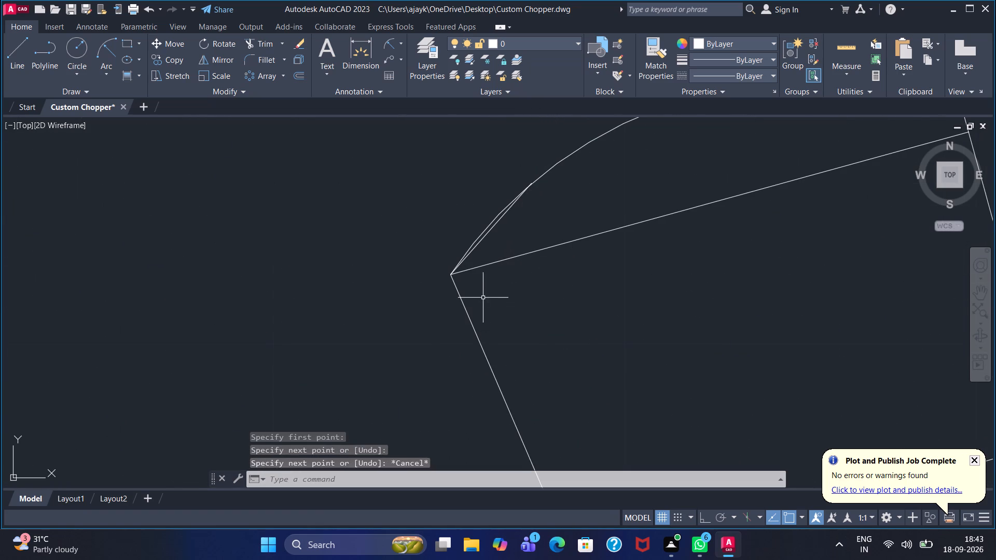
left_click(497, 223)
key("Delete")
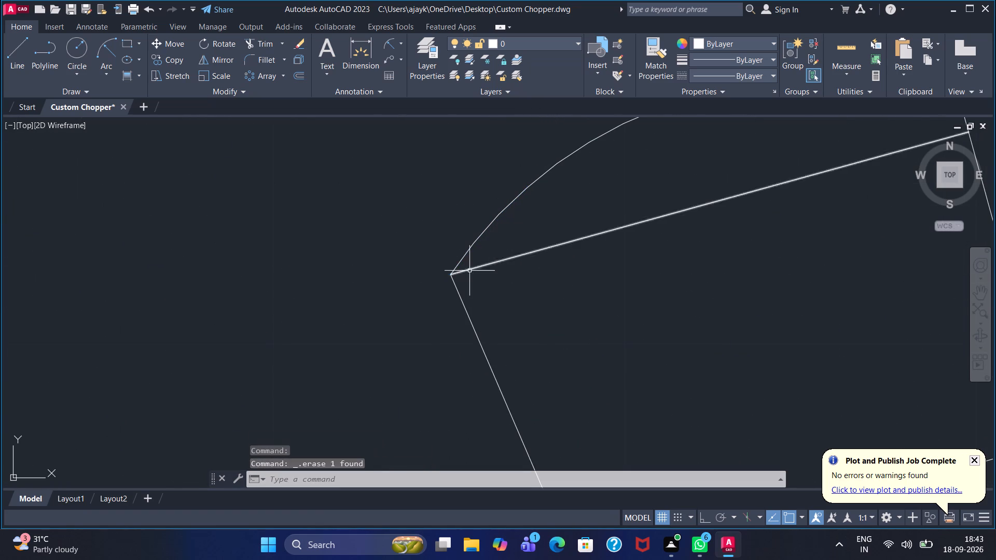
Draw two short inward-leaning lines rising from the rear and front ends of the arc on top of the fork.
left_click(21, 65)
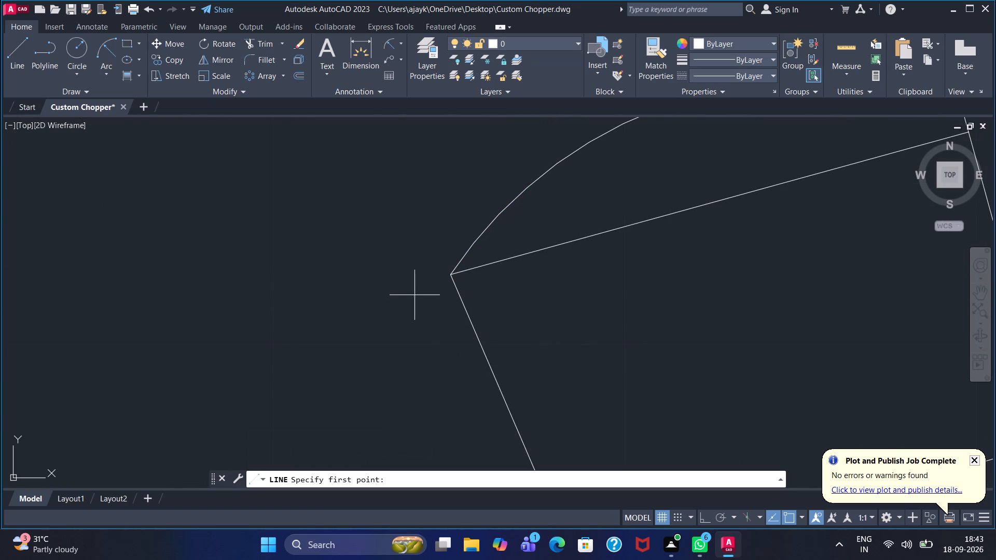
left_click(451, 272)
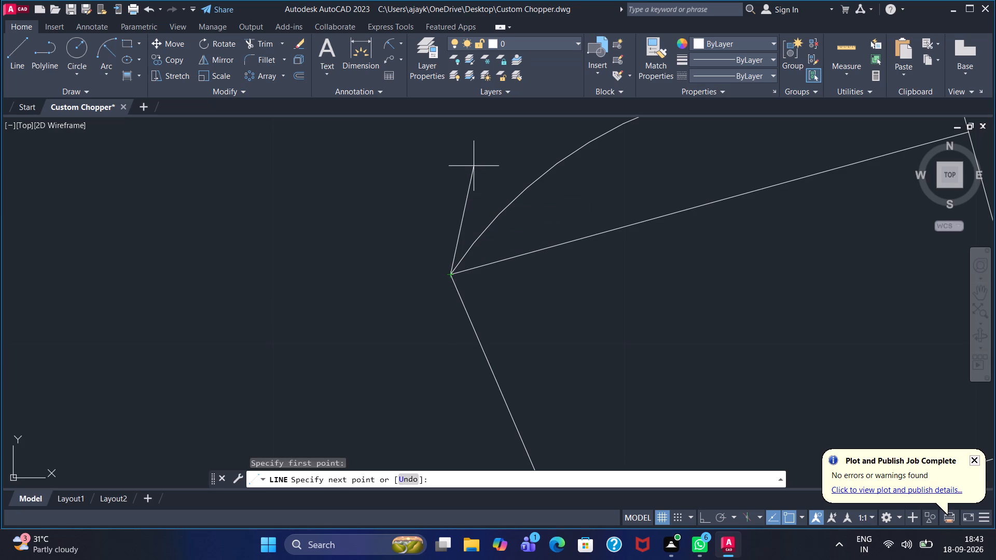
left_click(473, 146)
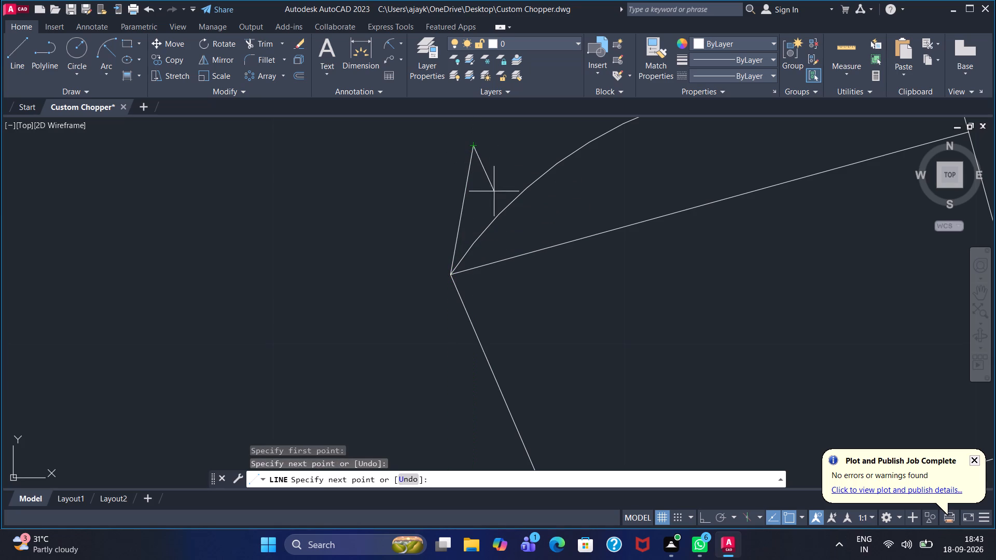
right_click(543, 255)
left_click(561, 263)
scroll(587, 313, "down", 1)
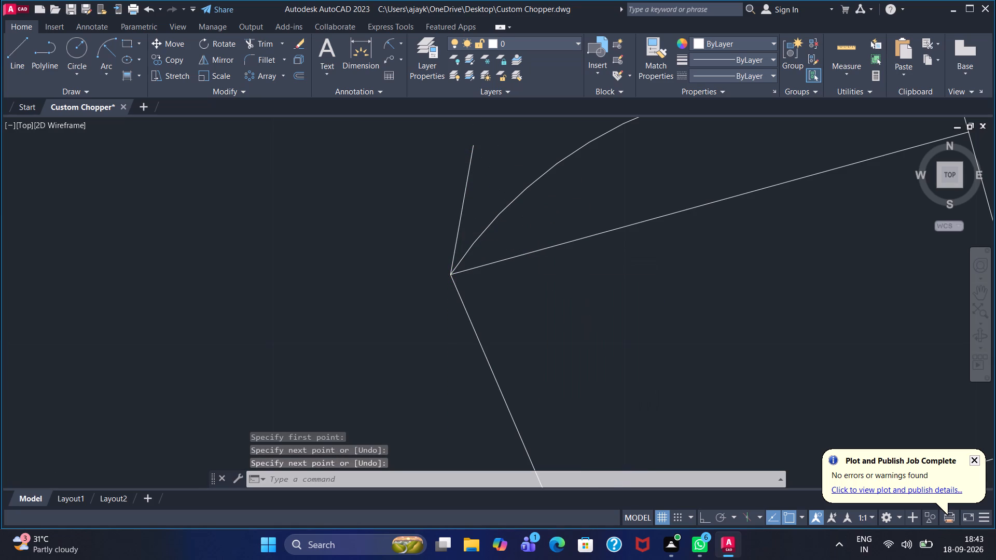
left_click(29, 60)
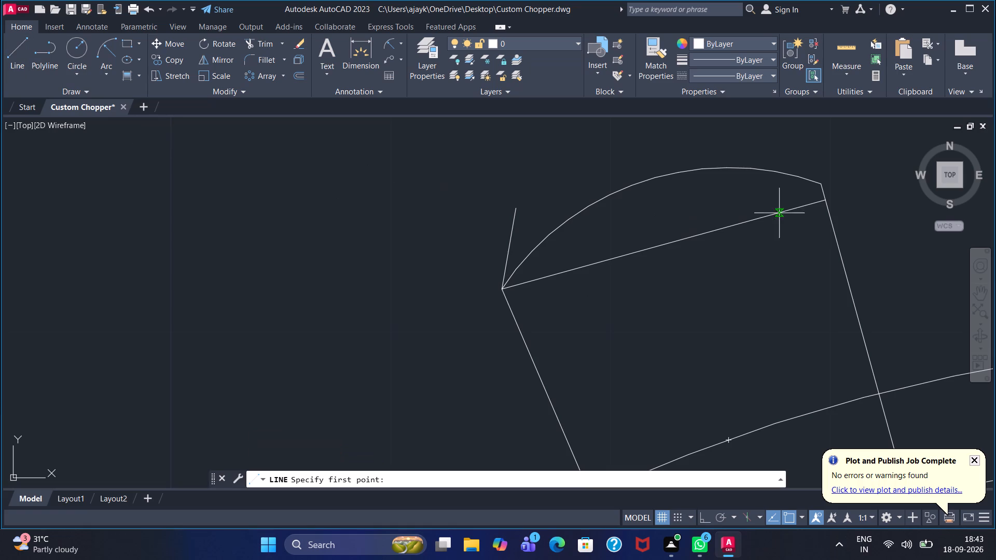
left_click(824, 186)
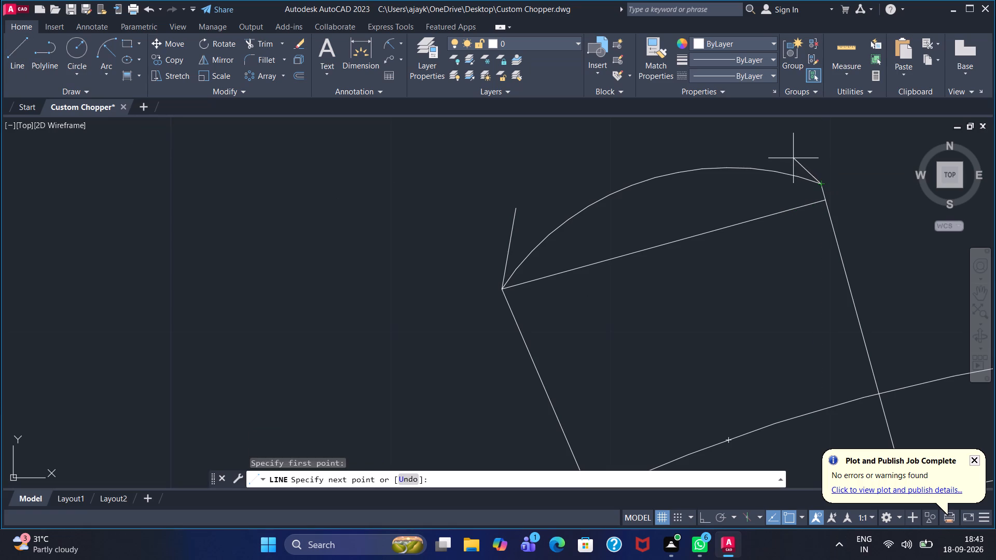
left_click(780, 145)
right_click(667, 153)
left_click(689, 157)
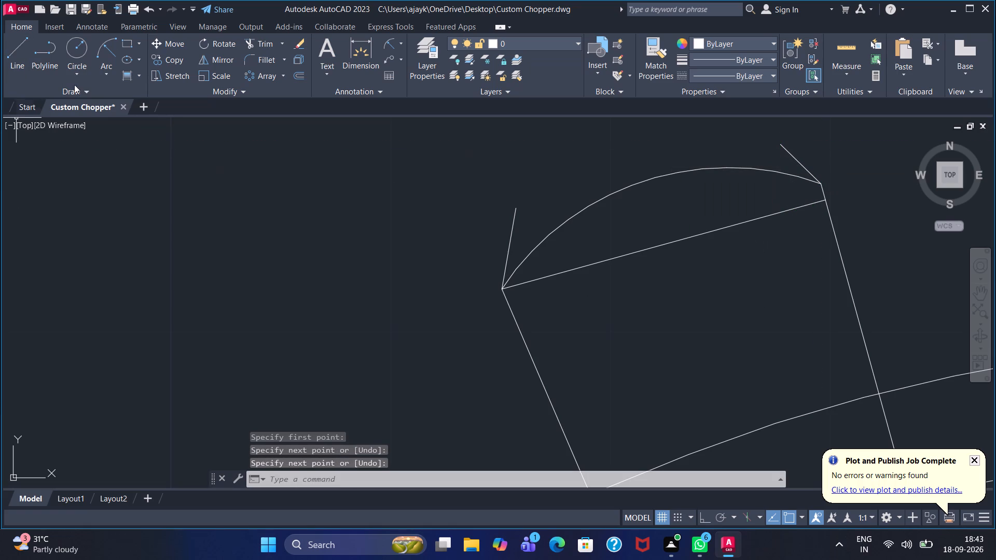
Join the upper ends of the two short lines with a second upward-bulging start-end-radius arc above the first.
left_click(118, 52)
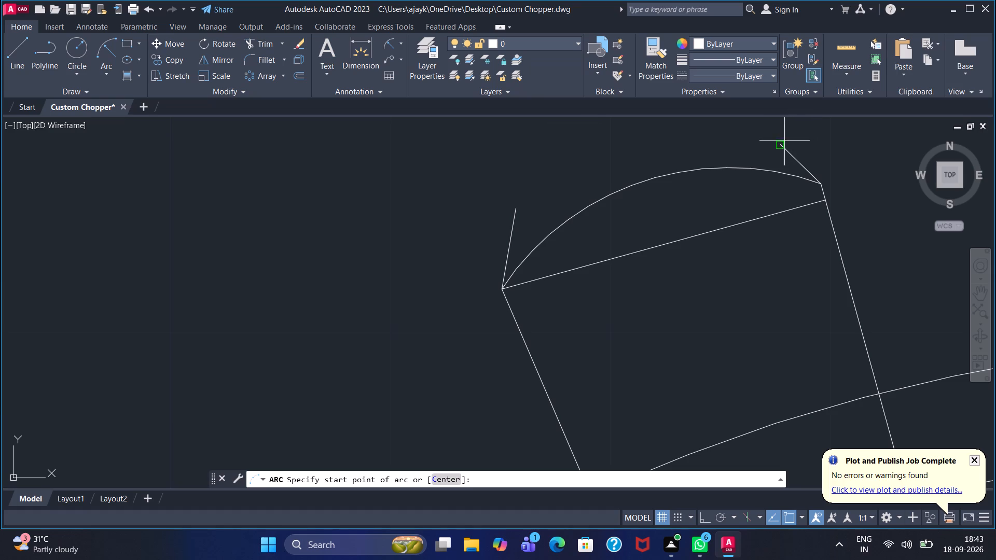
left_click(780, 142)
left_click(522, 207)
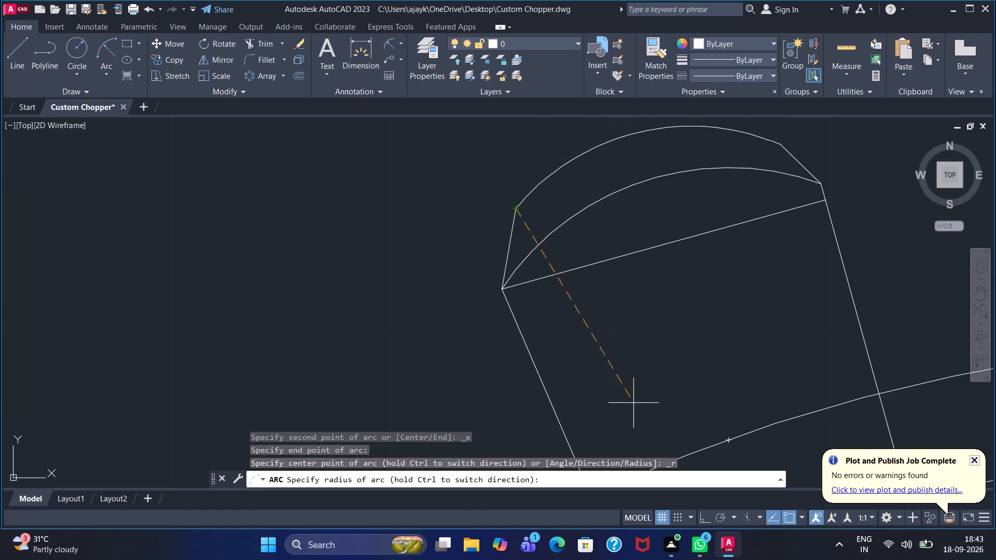
left_click(644, 423)
scroll(323, 363, "down", 1)
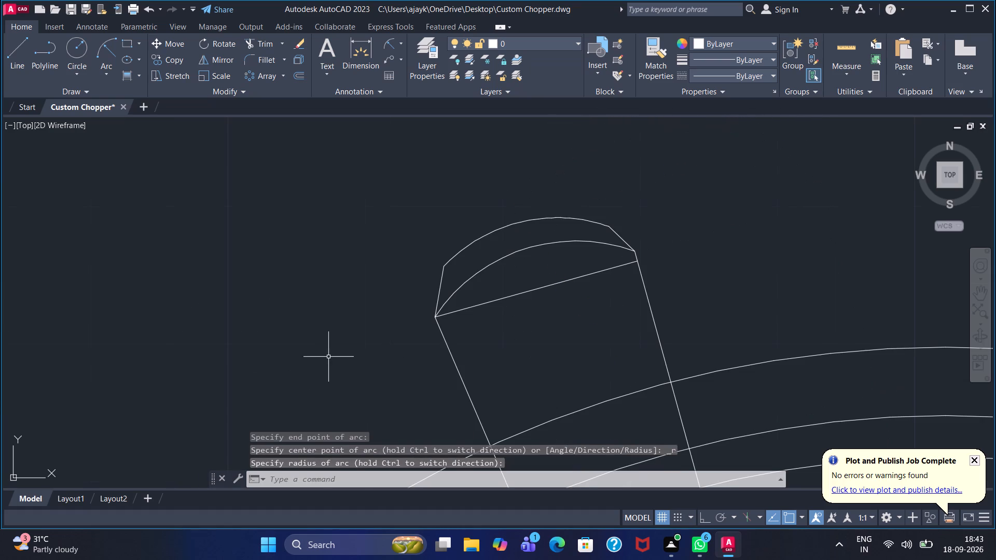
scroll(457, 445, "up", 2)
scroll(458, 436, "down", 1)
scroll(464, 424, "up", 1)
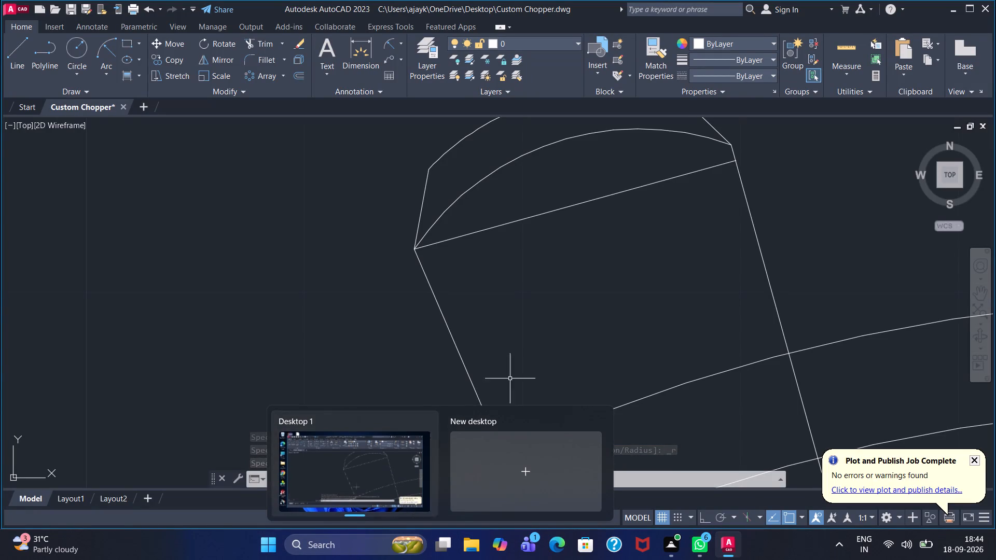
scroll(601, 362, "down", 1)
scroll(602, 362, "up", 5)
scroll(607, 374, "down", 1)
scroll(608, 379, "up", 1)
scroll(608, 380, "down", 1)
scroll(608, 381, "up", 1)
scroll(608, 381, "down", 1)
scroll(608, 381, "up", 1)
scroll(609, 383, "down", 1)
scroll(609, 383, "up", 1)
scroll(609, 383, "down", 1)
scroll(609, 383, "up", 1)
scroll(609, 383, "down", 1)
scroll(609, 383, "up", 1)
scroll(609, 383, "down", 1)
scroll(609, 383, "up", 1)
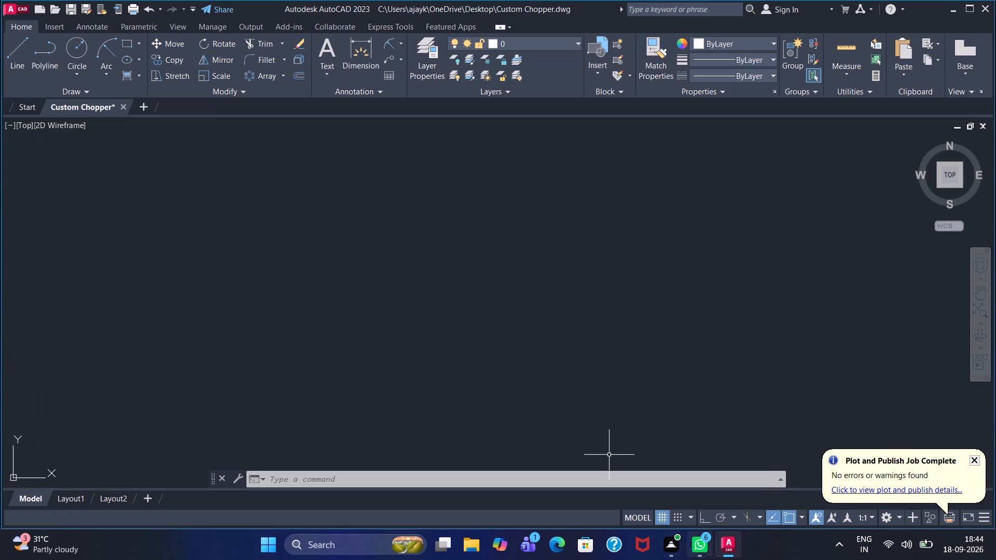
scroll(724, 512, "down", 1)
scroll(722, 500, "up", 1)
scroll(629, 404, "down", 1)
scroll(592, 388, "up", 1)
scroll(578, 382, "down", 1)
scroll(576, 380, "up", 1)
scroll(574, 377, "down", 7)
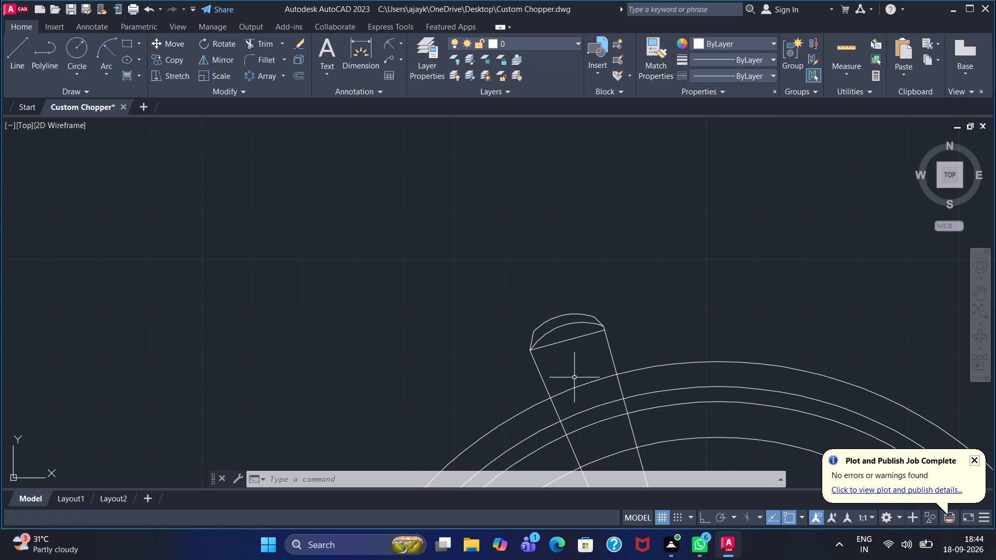
Draw a long line from the rear part of the fork crown's outer arc, sloping up and rearward, and erase the stray segment at its top.
scroll(522, 269, "down", 2)
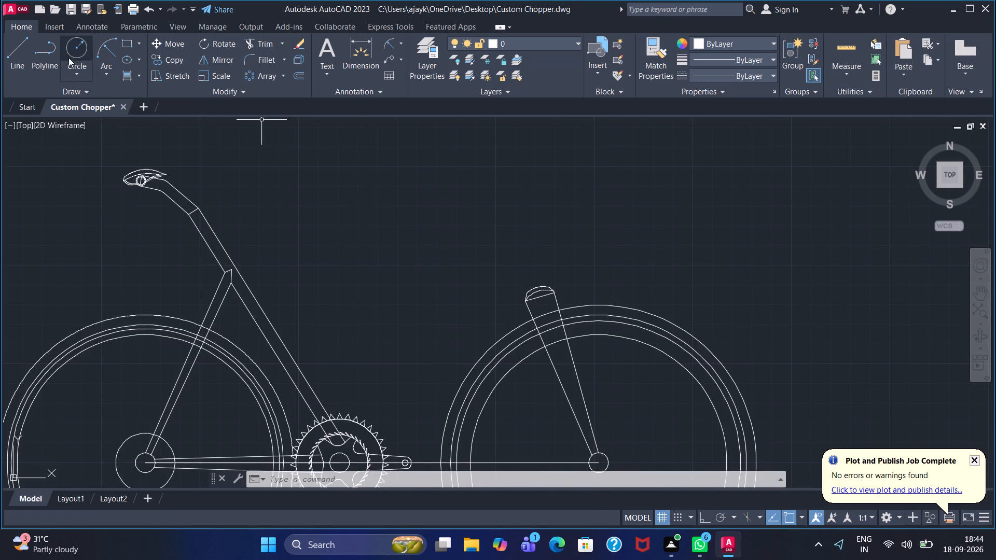
left_click(11, 54)
scroll(528, 269, "up", 2)
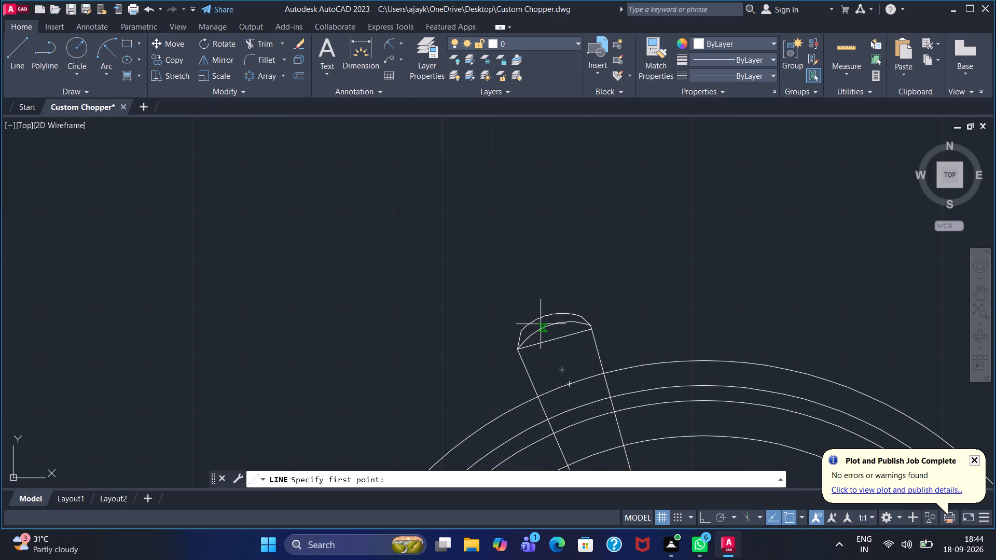
left_click(527, 325)
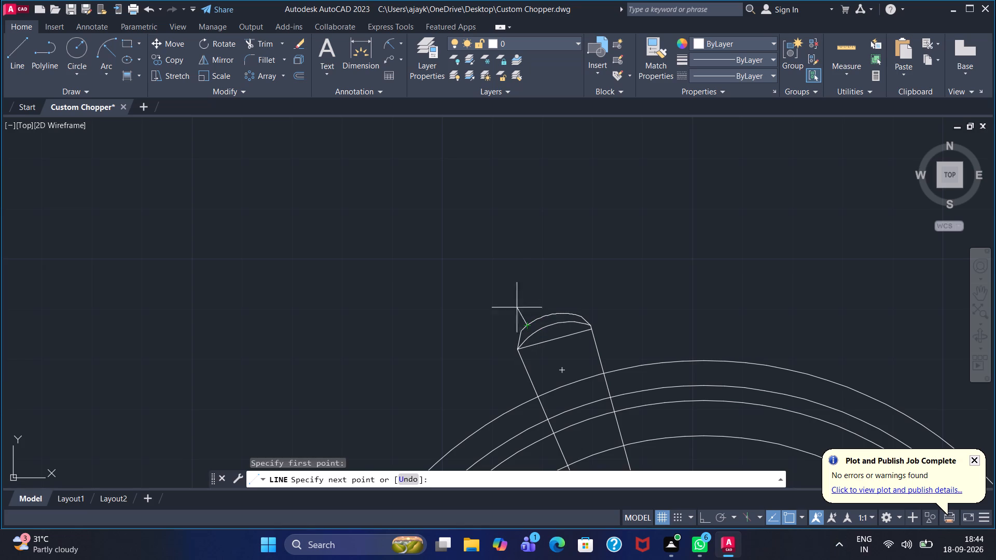
scroll(438, 213, "up", 2)
scroll(438, 213, "down", 4)
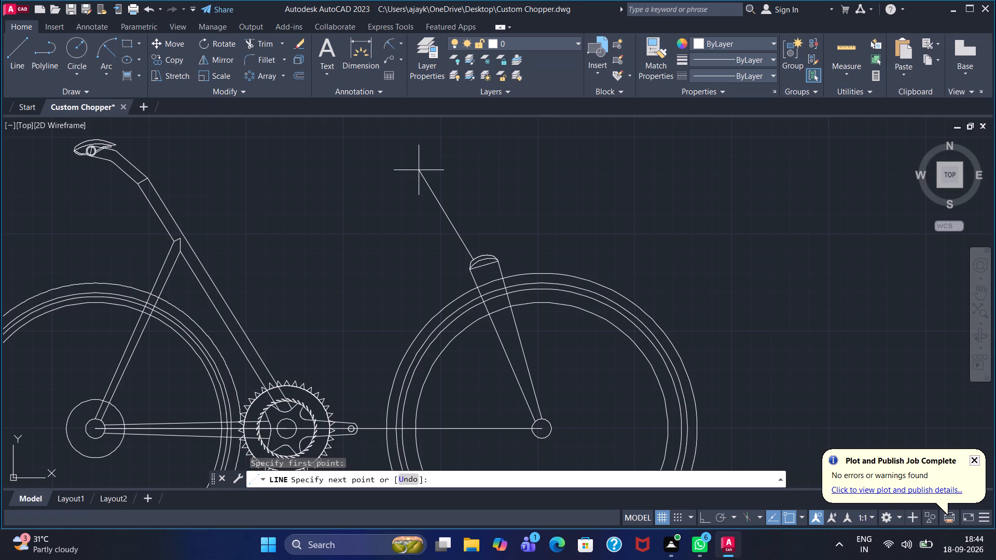
left_click(419, 170)
right_click(453, 156)
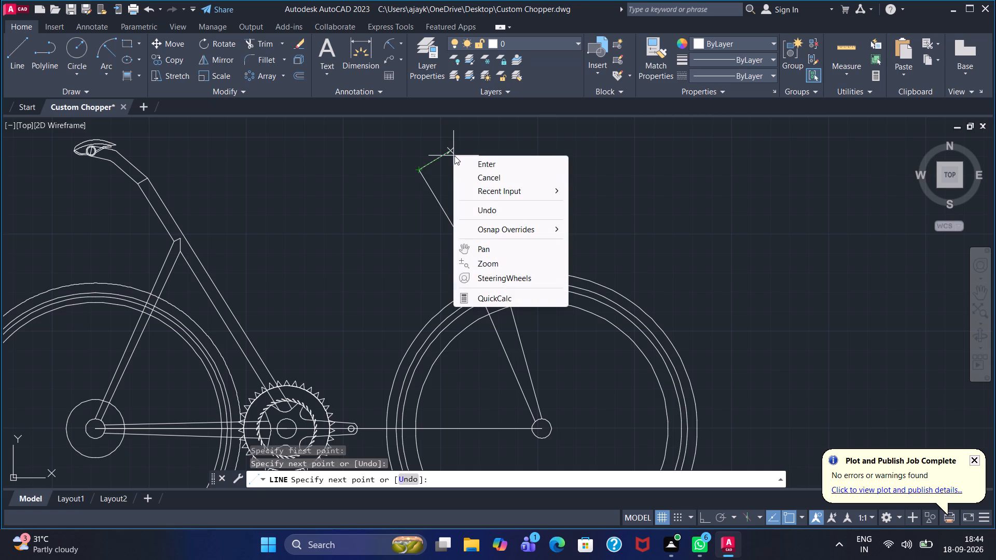
left_click(399, 162)
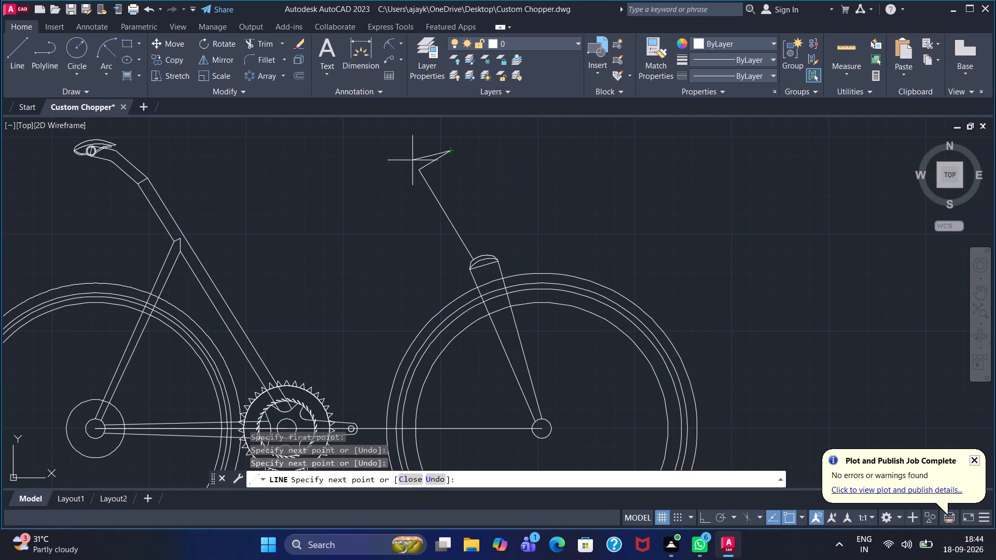
key("Escape")
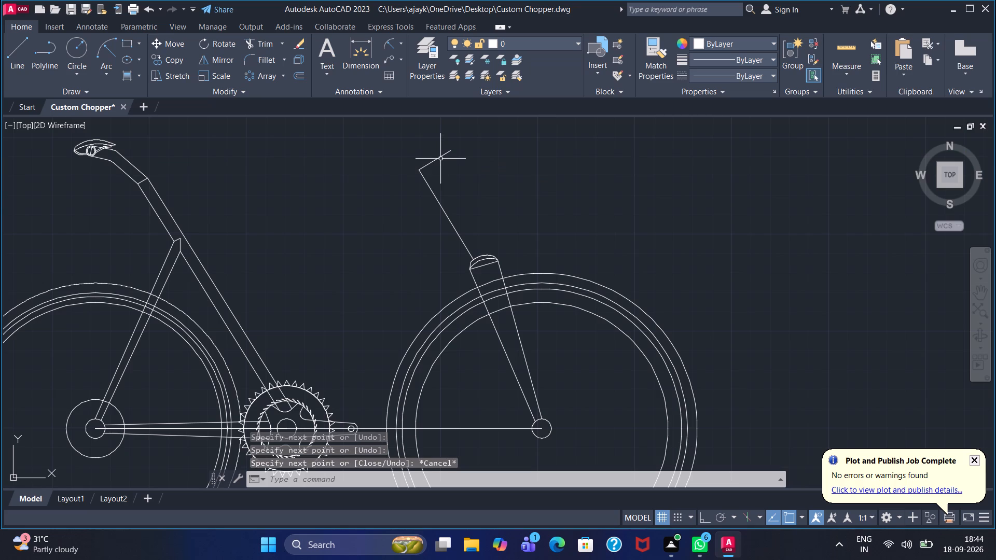
left_click(440, 158)
key("Delete")
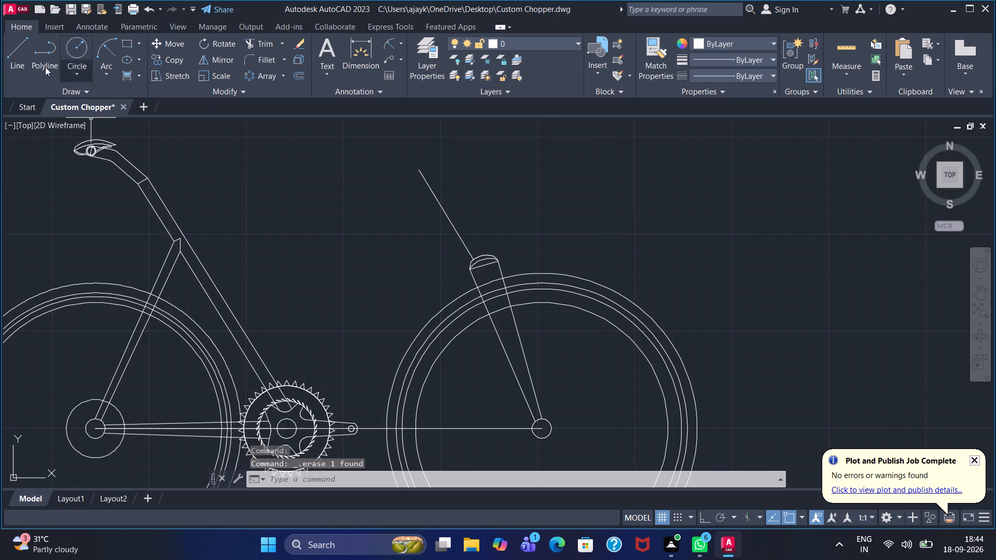
Draw a short slanted edge forward from the long line's upper end, continuing with a roughly parallel line down to the crown's outer arc.
left_click(5, 43)
left_click(15, 64)
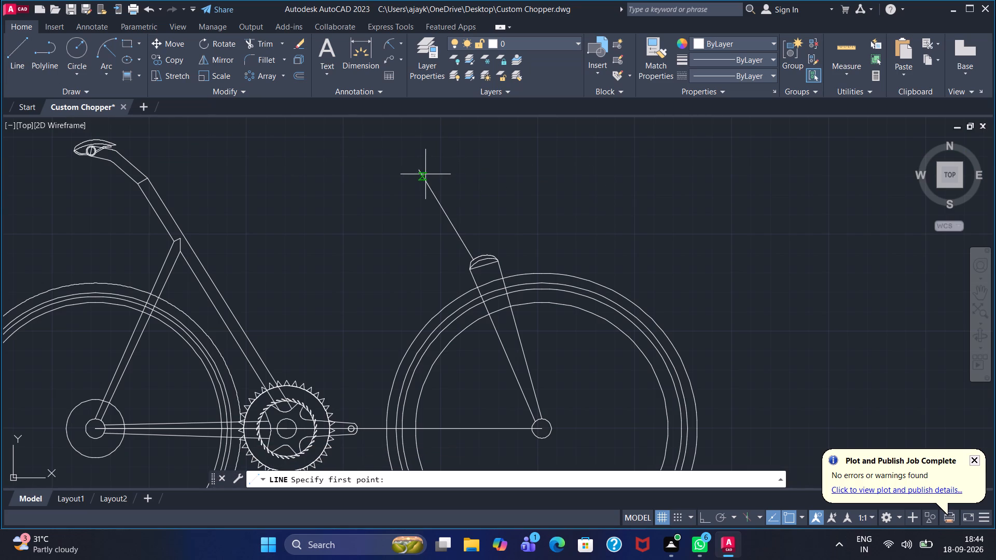
left_click(419, 173)
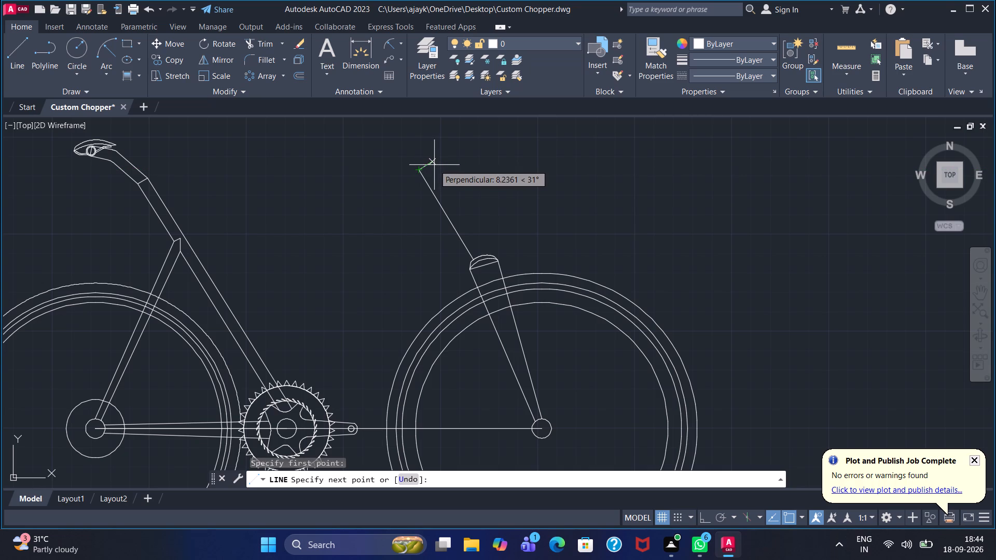
scroll(432, 174, "up", 1)
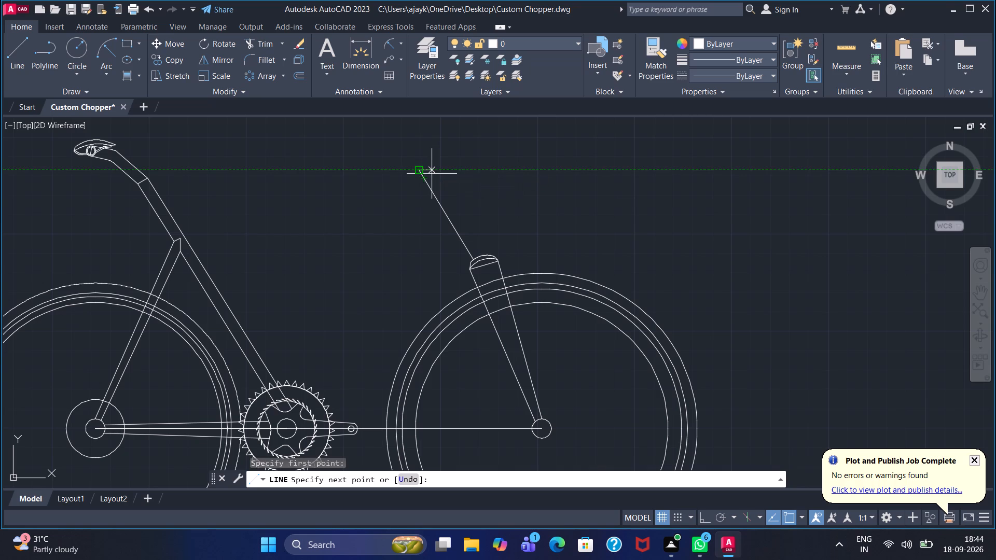
scroll(432, 173, "up", 2)
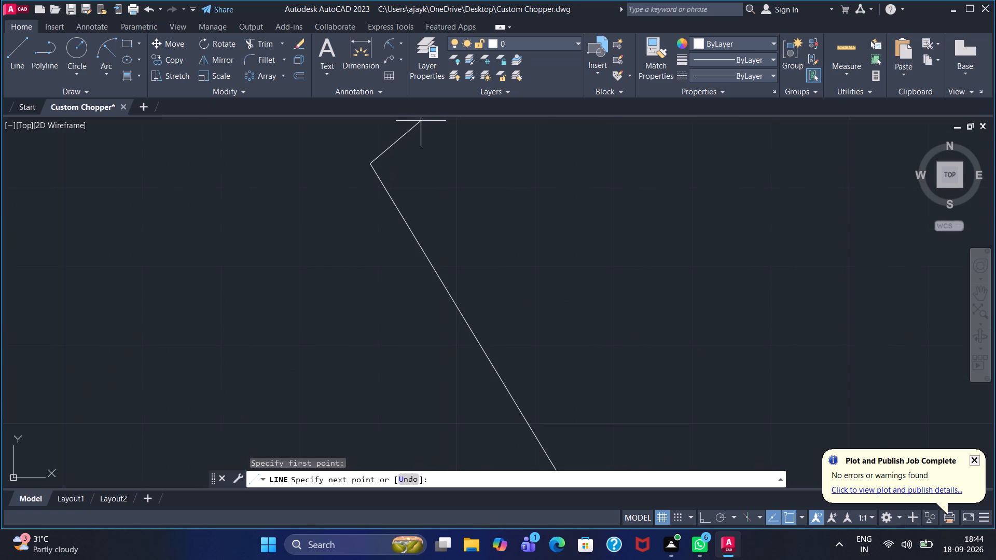
middle_click_drag(420, 165, 436, 256)
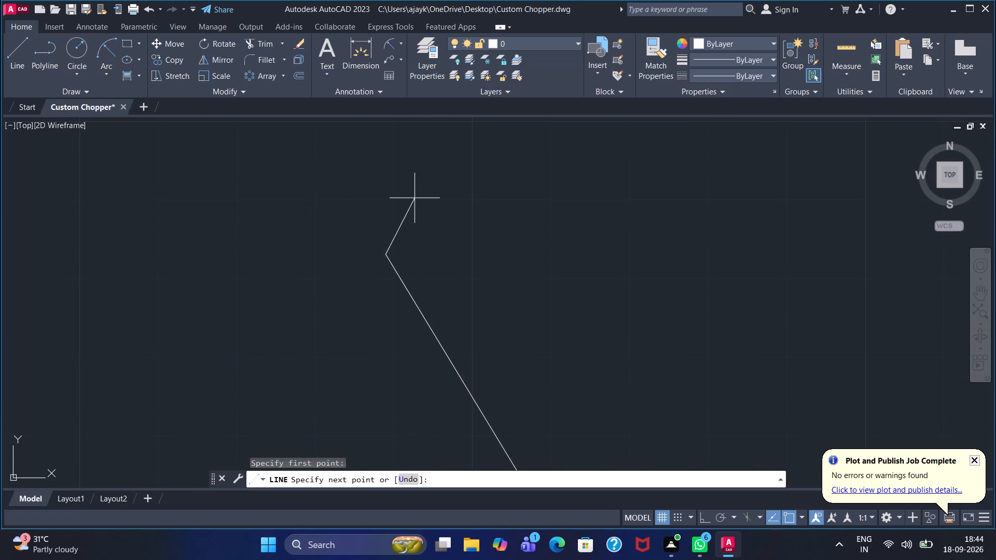
scroll(438, 212, "down", 3)
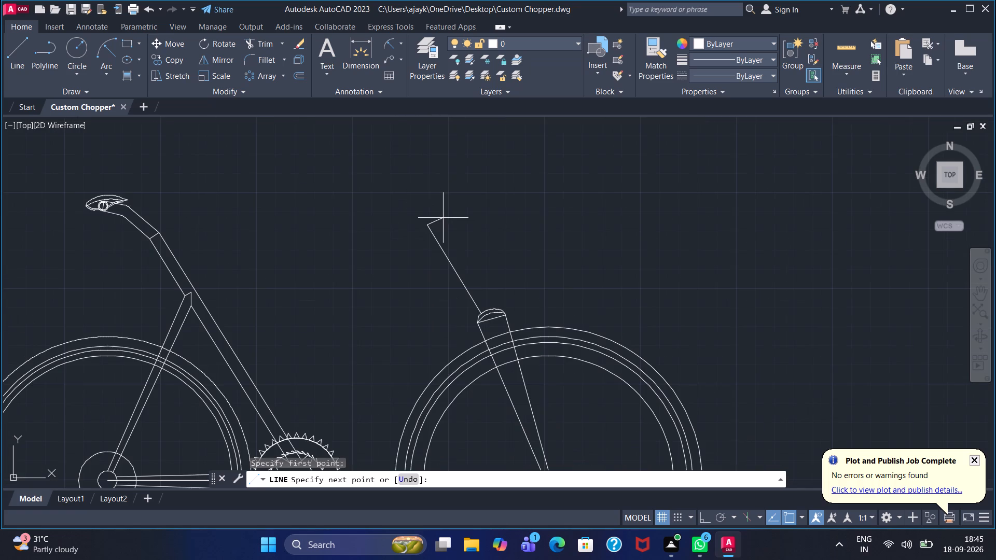
scroll(441, 222, "up", 2)
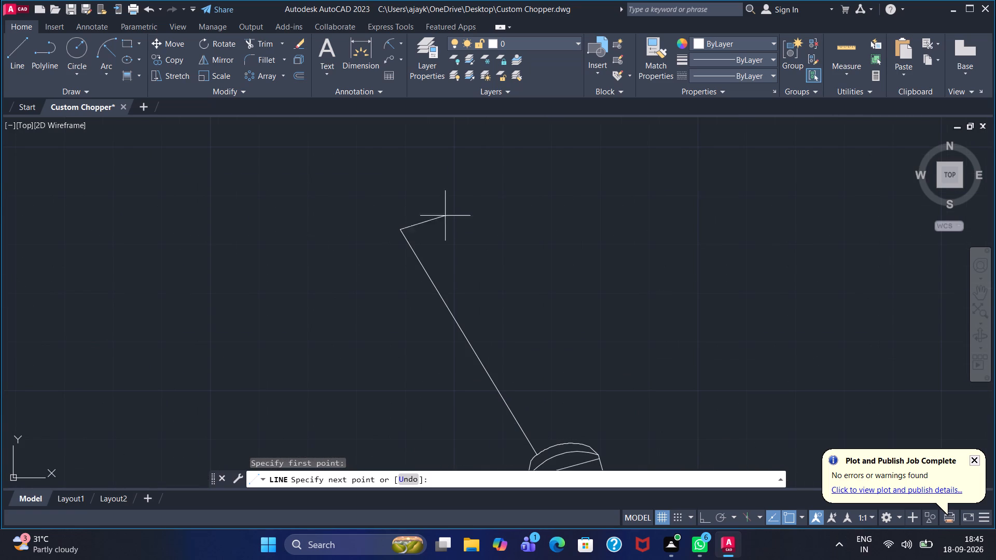
left_click(705, 521)
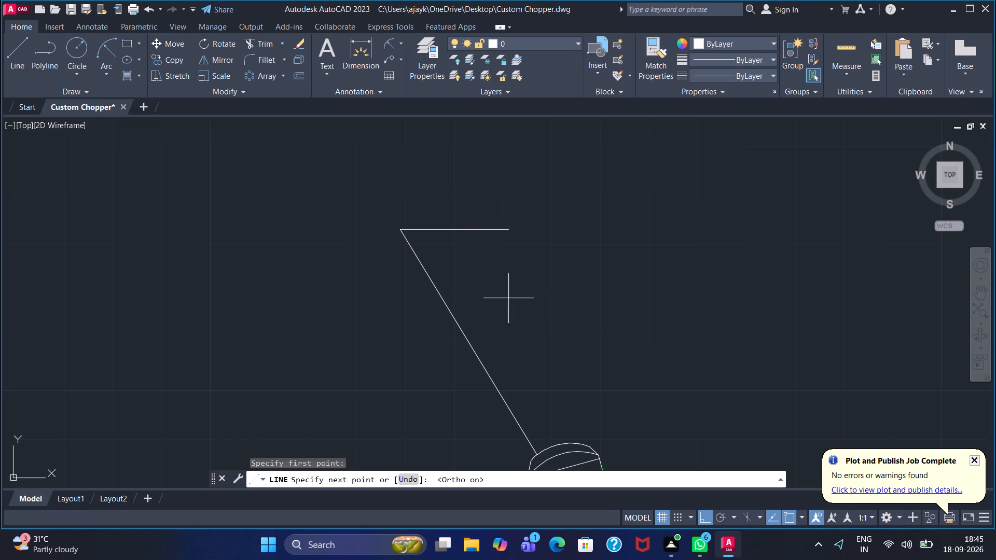
left_click(703, 514)
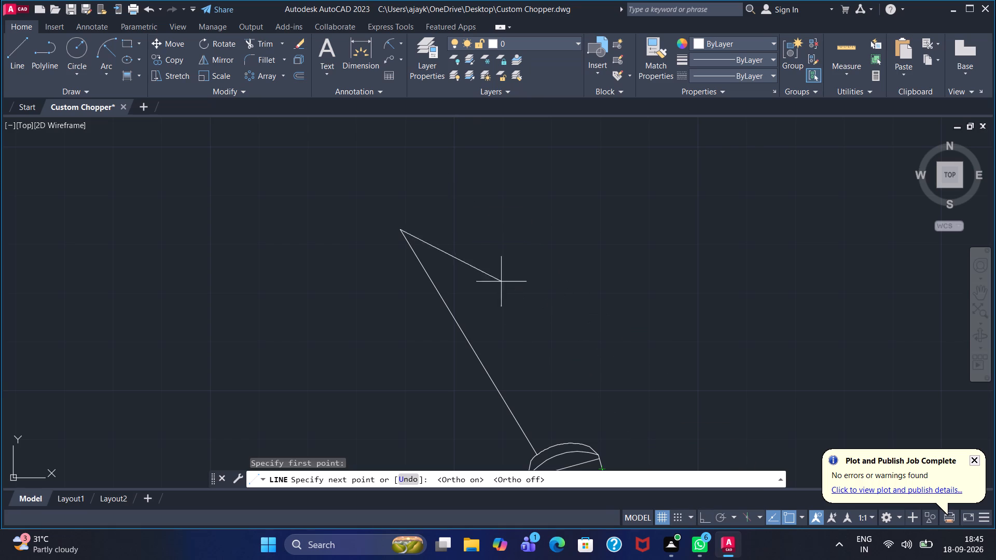
left_click(437, 197)
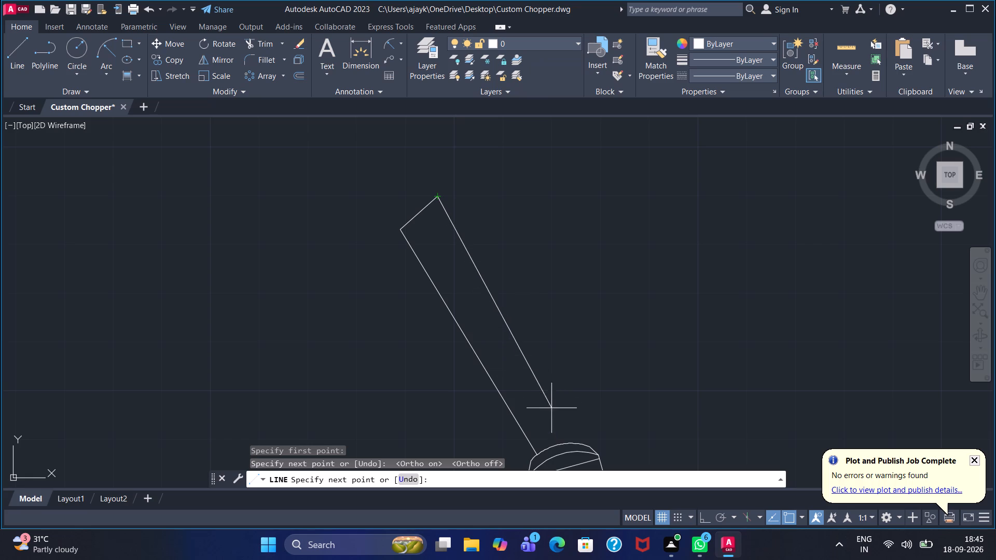
left_click(580, 442)
key("Escape")
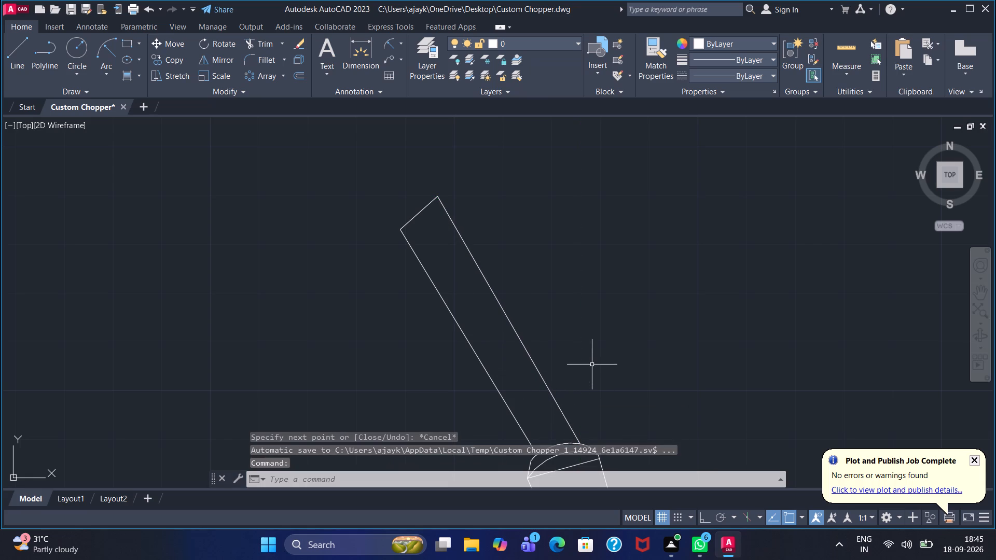
Cap the steering tube's upper end with an outward-bulging start-end-radius arc from its front corner to its rear corner.
scroll(592, 365, "up", 1)
scroll(592, 365, "down", 3)
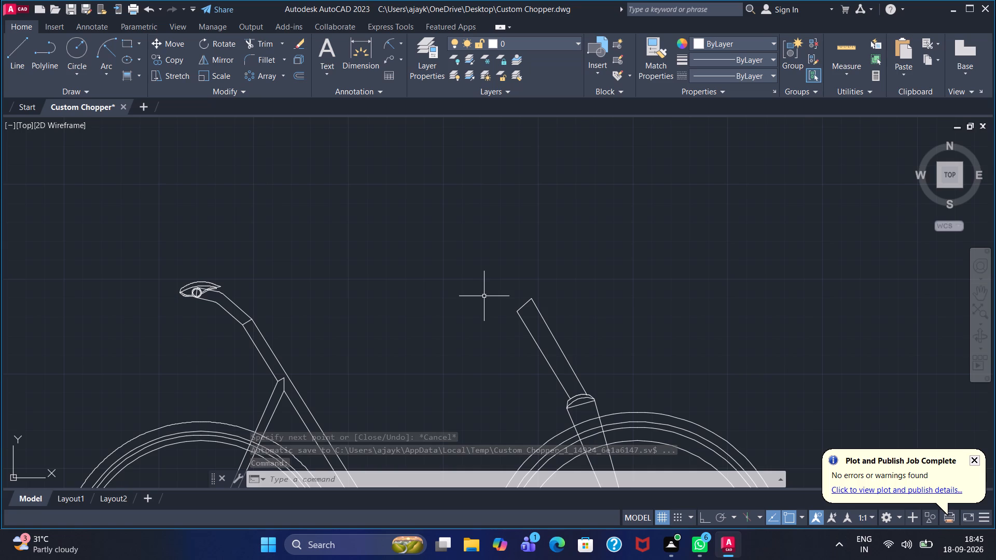
left_click(104, 52)
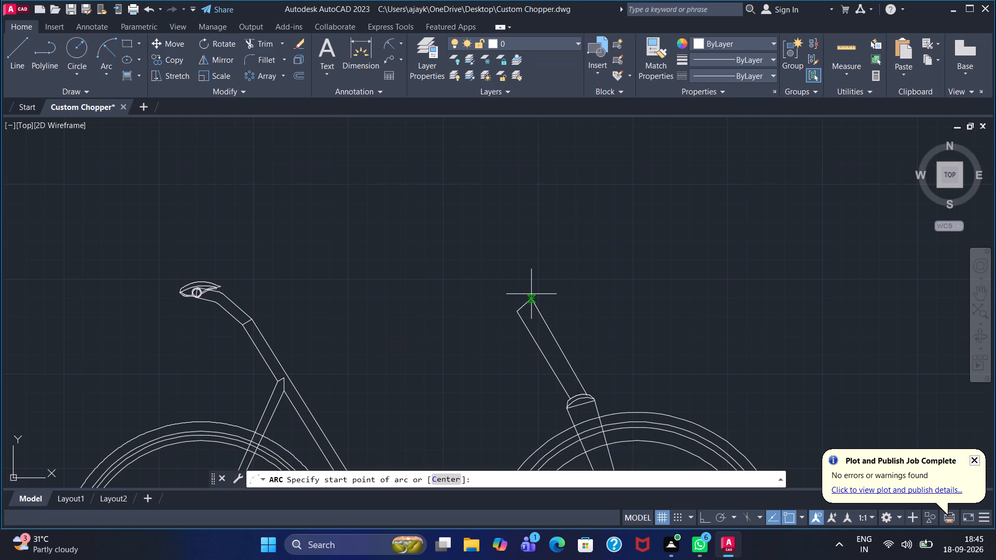
left_click(531, 294)
left_click(518, 313)
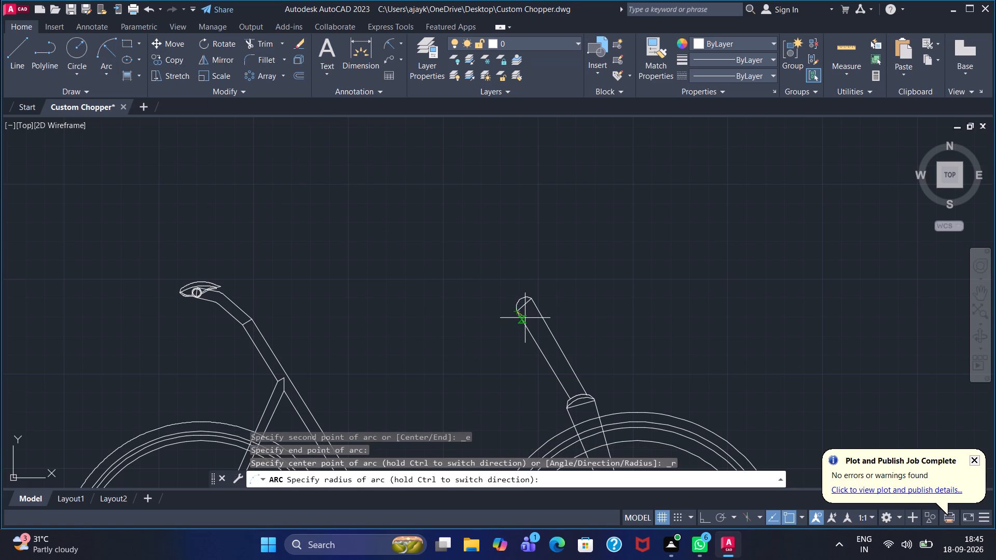
left_click(525, 319)
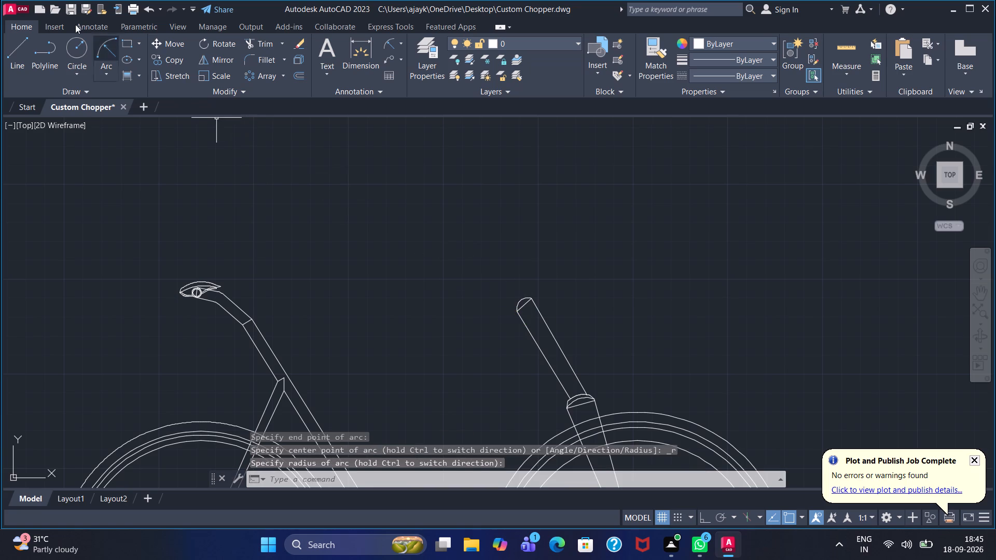
Draw two short lines from the rear and front ends of the tube's cap arc, following its end tangents outward.
left_click(23, 47)
scroll(516, 292, "up", 3)
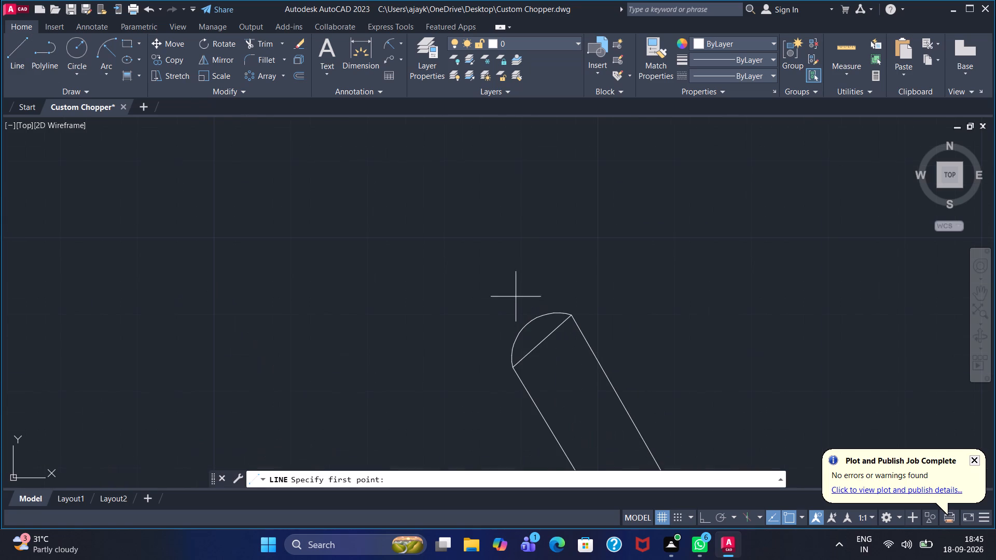
left_click(512, 370)
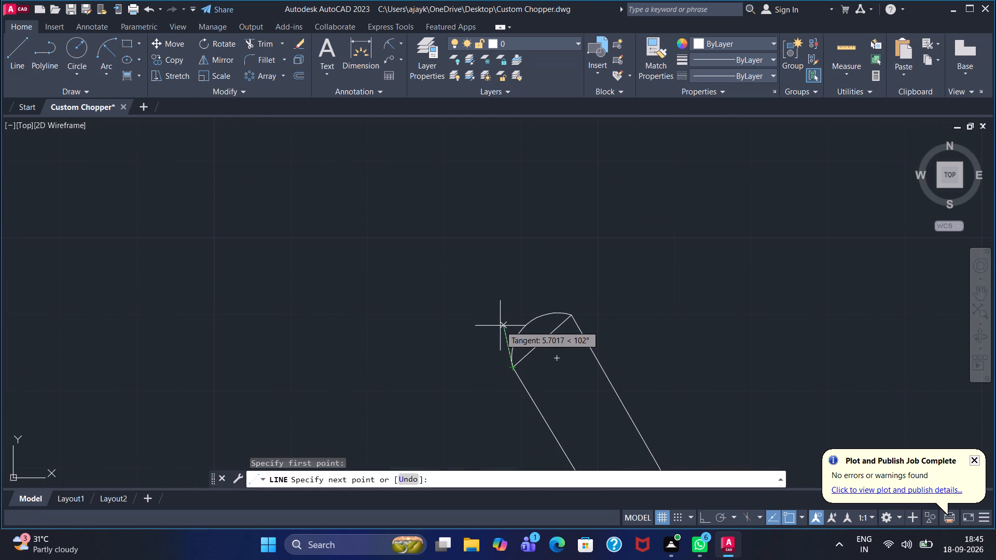
left_click(502, 331)
right_click(519, 308)
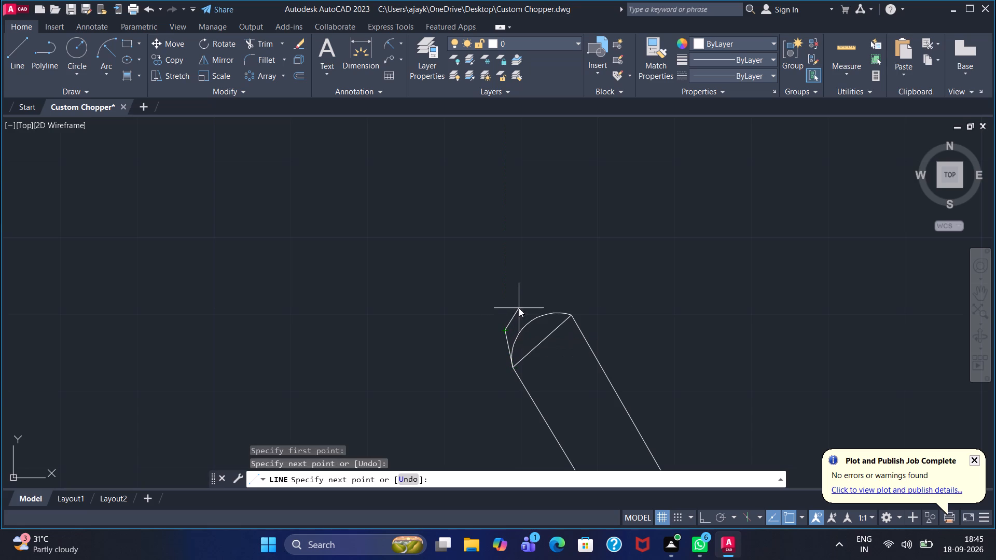
left_click(535, 312)
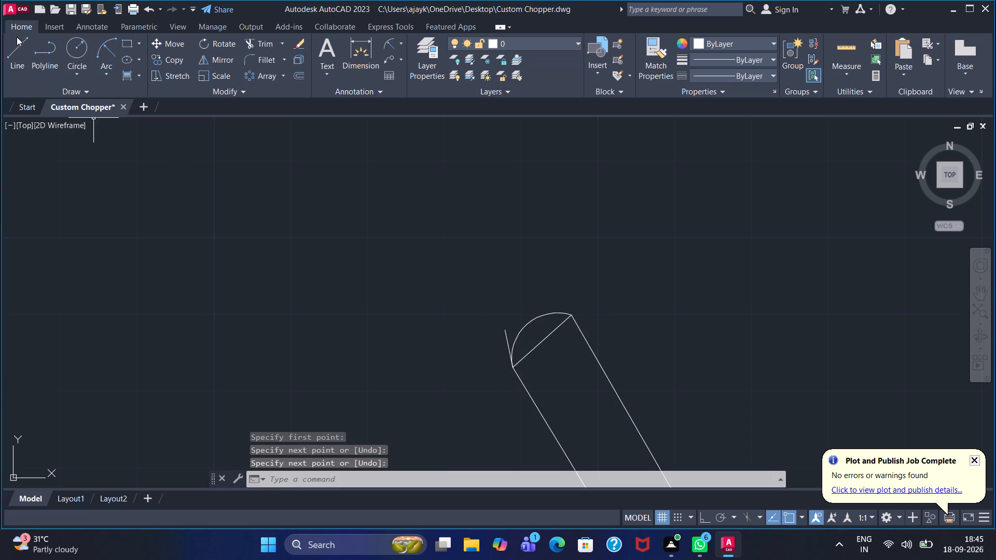
left_click(18, 40)
left_click(575, 318)
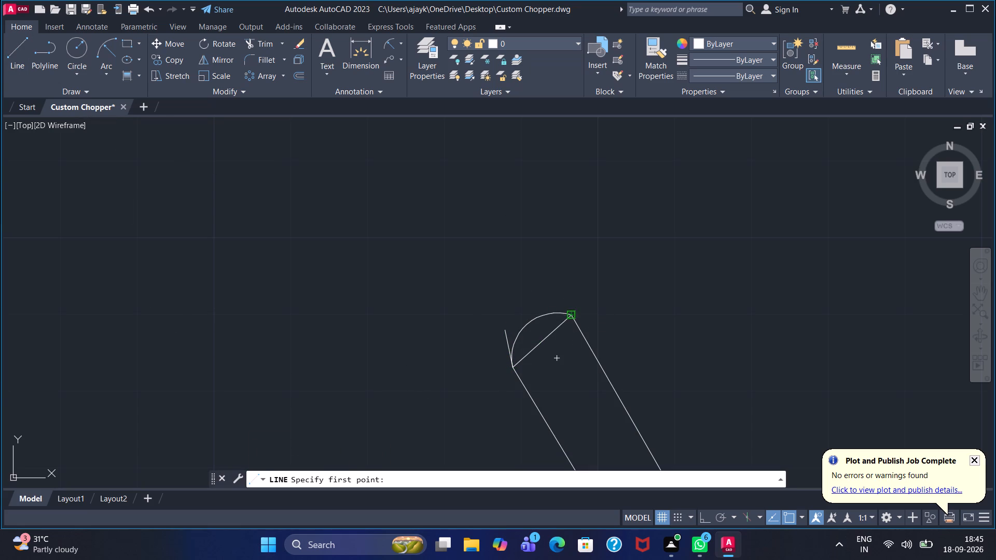
left_click(546, 306)
right_click(546, 284)
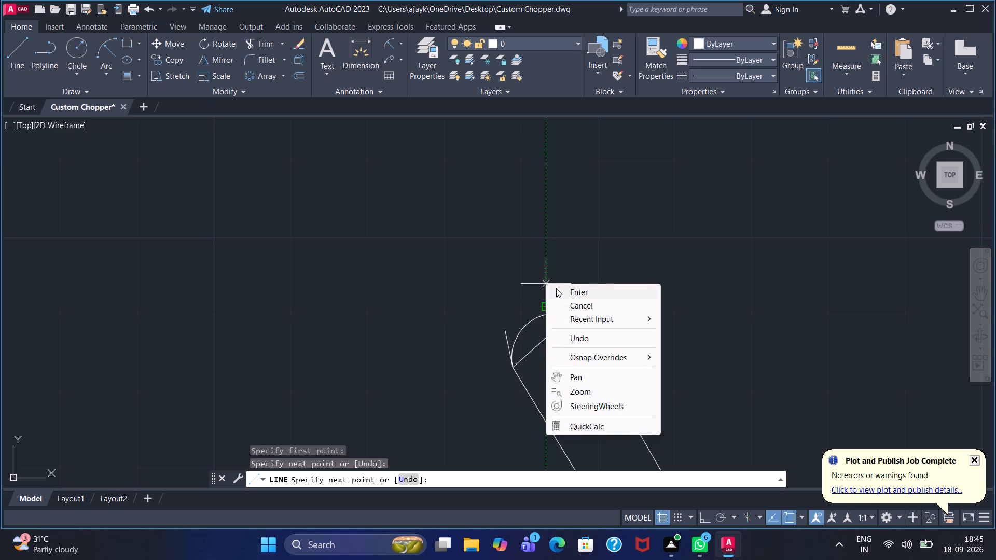
left_click(557, 288)
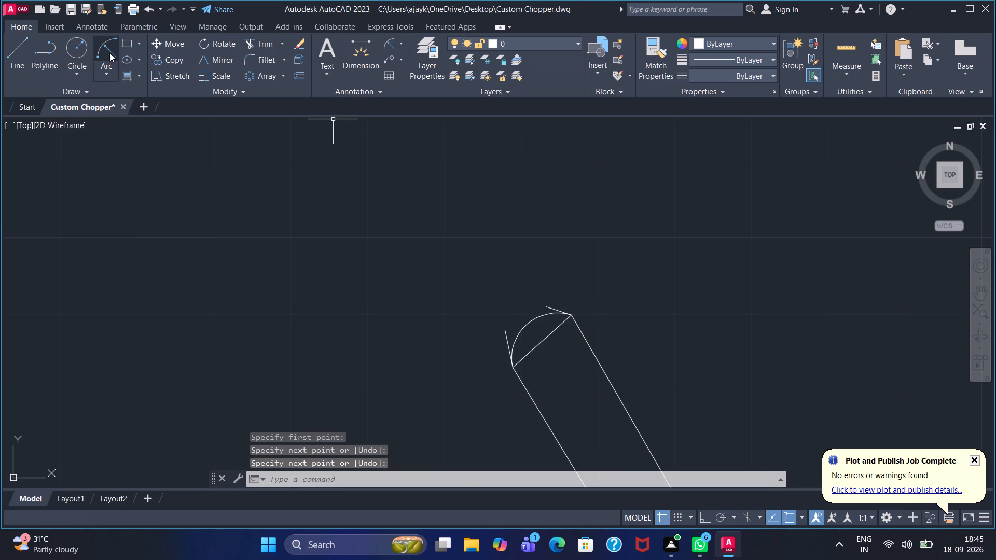
Join the outer ends of the two short lines with a second outward-bulging start-end-radius arc beyond the cap arc.
left_click(109, 53)
left_click(544, 306)
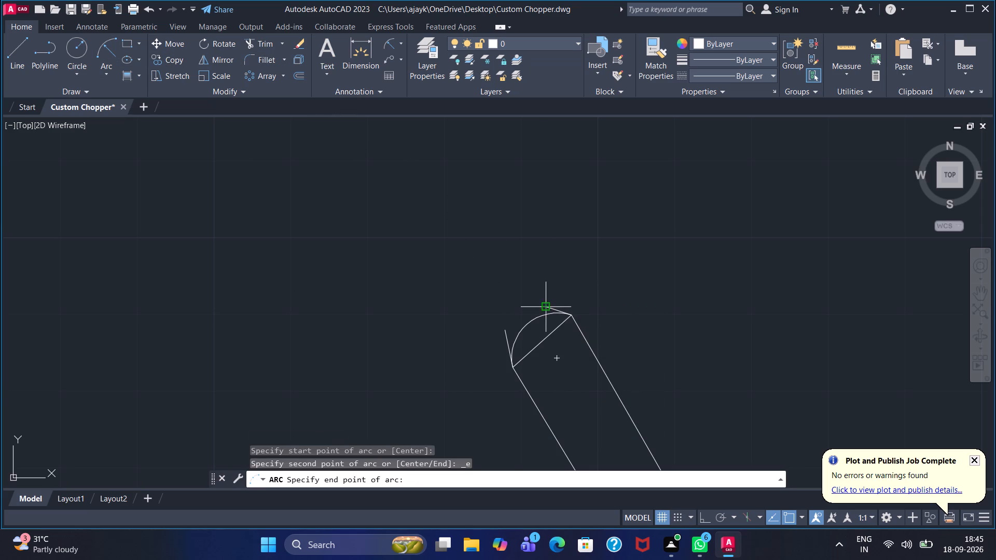
left_click(507, 327)
left_click(546, 356)
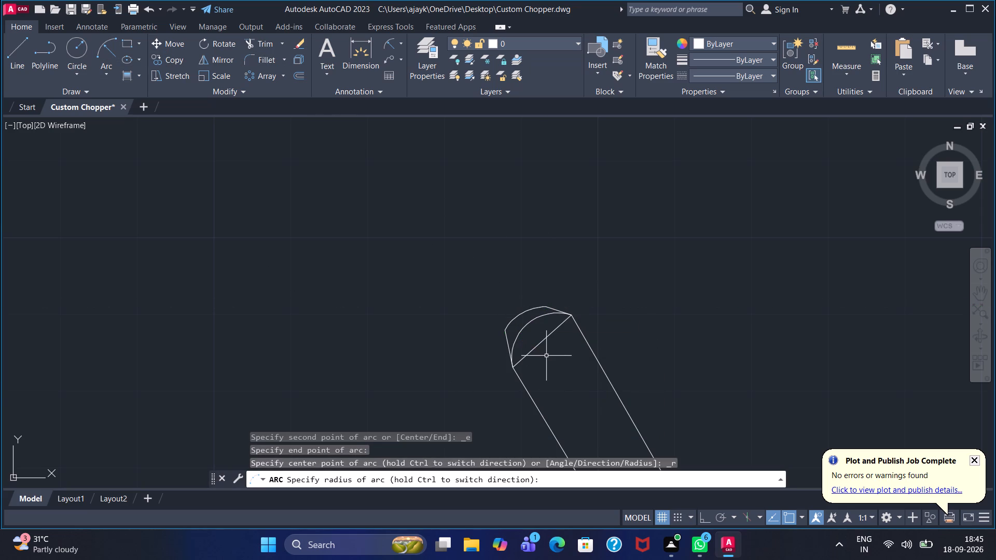
Complete the second outward-bulging arc across the outer ends of the two short lines on the tube's cap.
right_click(549, 249)
left_click(469, 236)
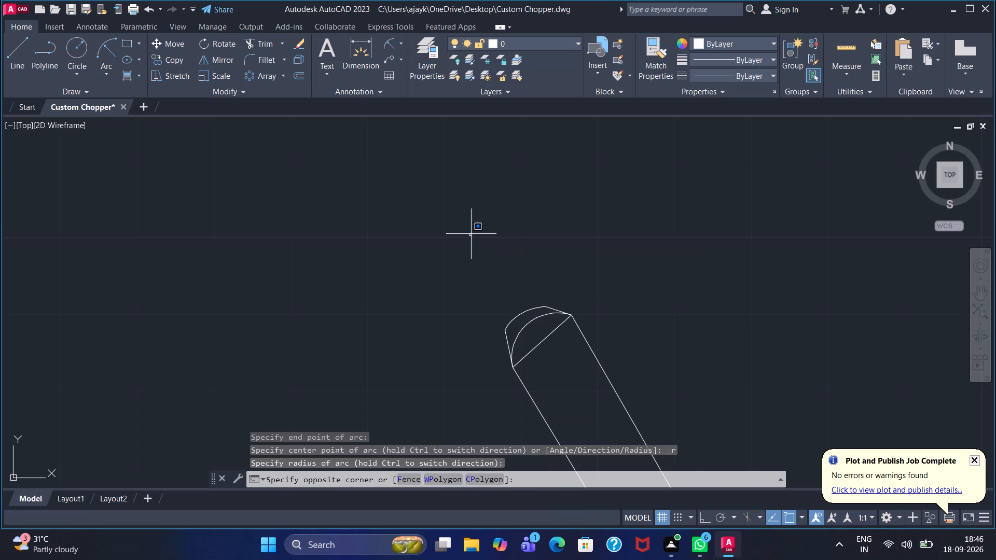
key("Escape")
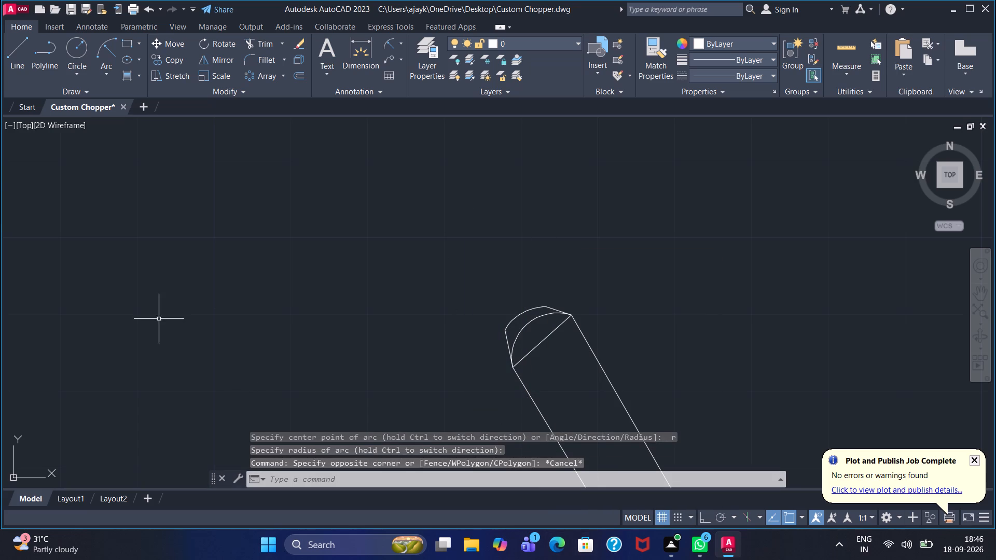
Draw a short line from the rear part of the outer cap arc, slanting up and rearward.
left_click(23, 59)
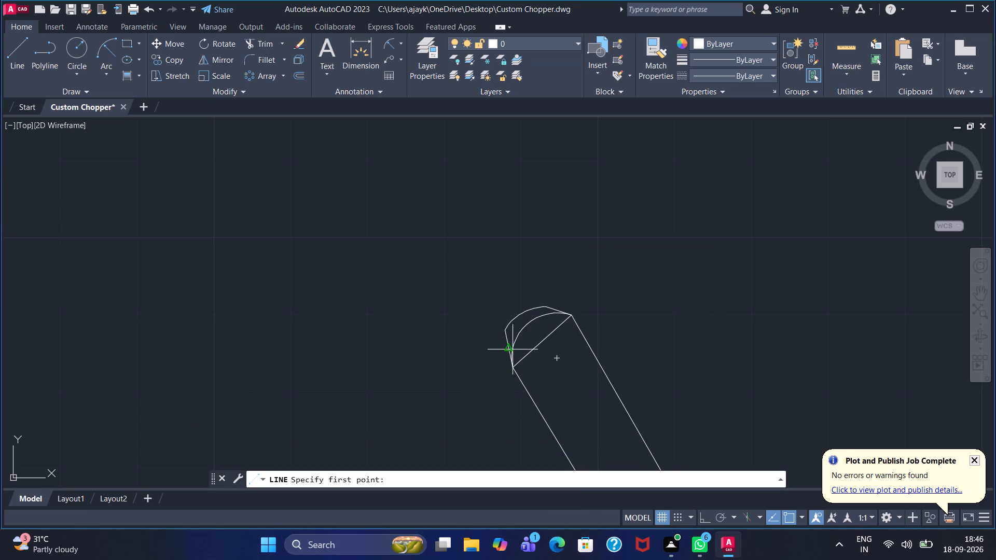
left_click(508, 322)
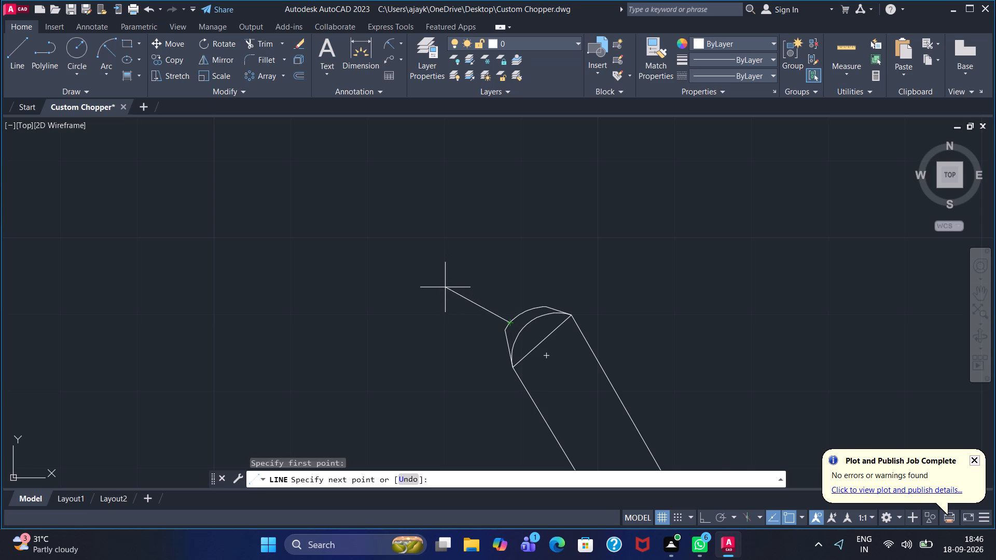
scroll(445, 289, "up", 1)
scroll(453, 309, "down", 4)
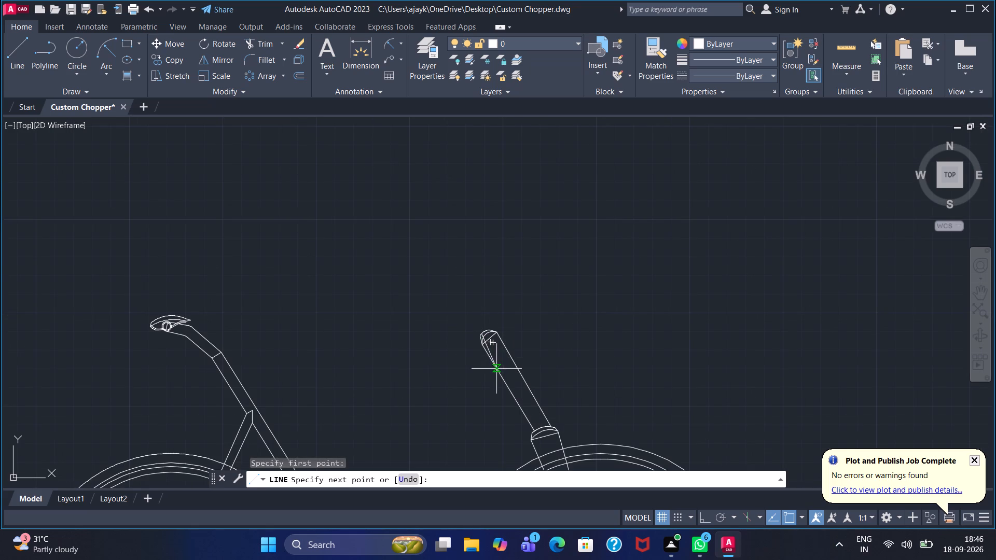
left_click(462, 313)
right_click(465, 304)
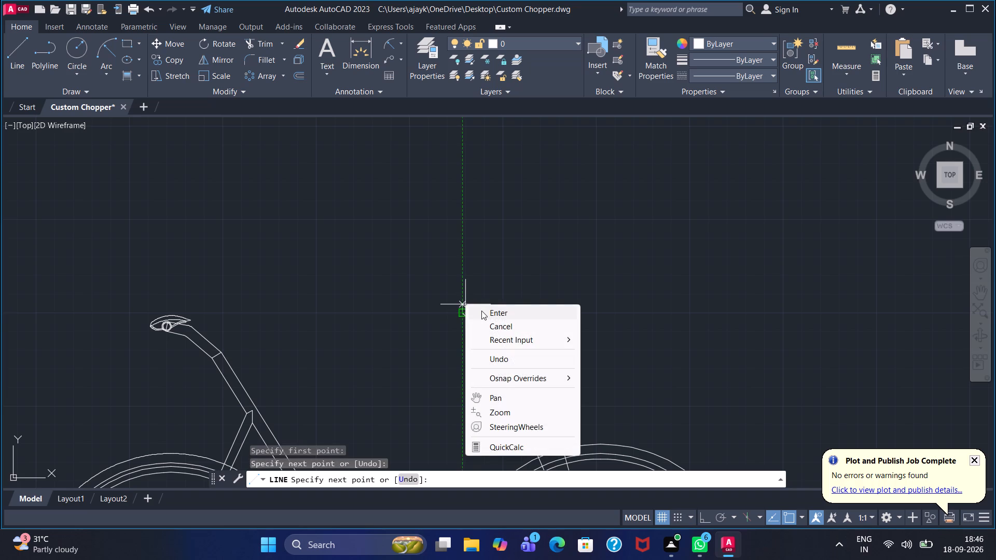
left_click(481, 311)
Draw a roughly parallel line up from the outer cap arc's front part and close it across to the first line's upper end.
left_click(14, 57)
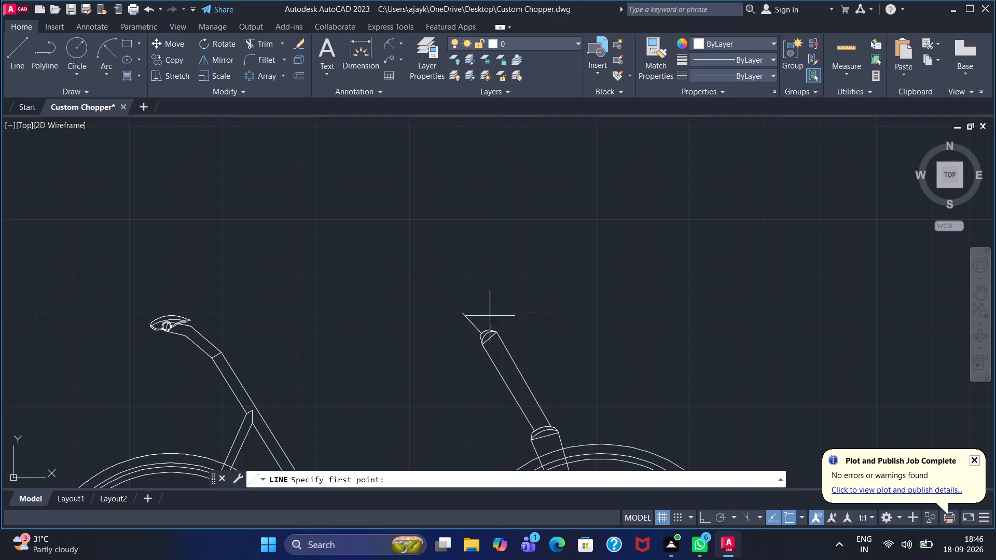
left_click(493, 328)
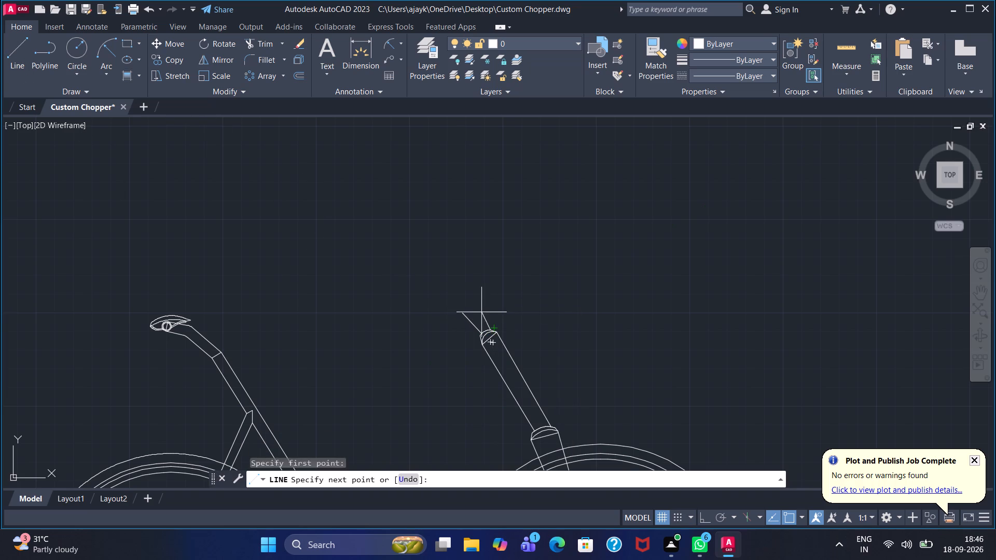
left_click(470, 308)
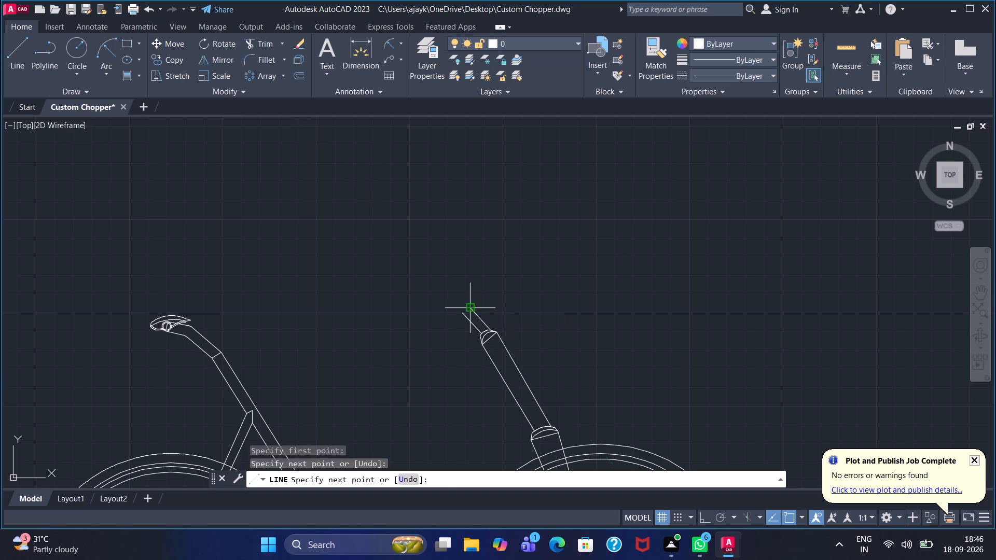
left_click(463, 315)
key("Escape")
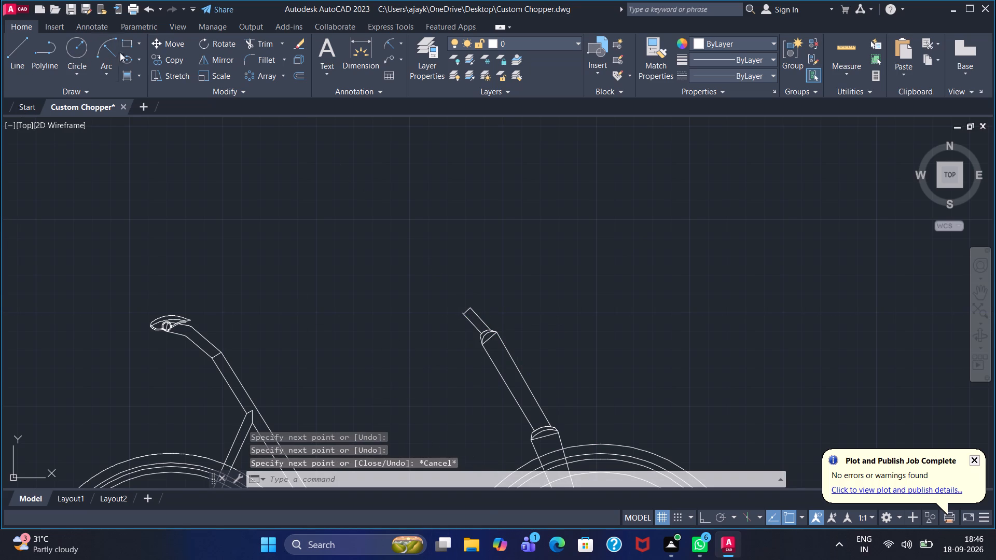
Cap the narrow stem's upper end with an outward-bulging start-end-radius arc from its front corner to its rear line's end.
left_click_drag(112, 56, 114, 61)
scroll(458, 342, "up", 4)
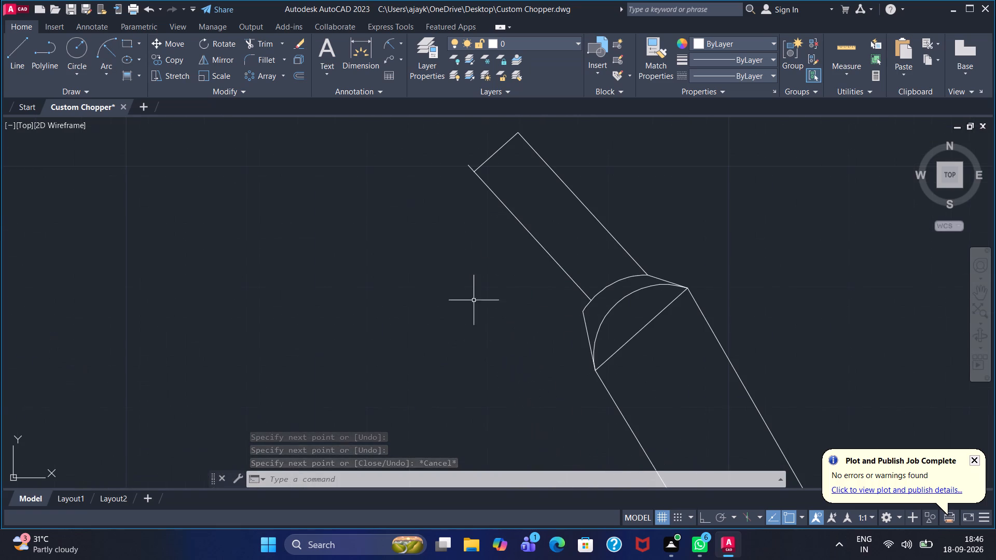
middle_click_drag(483, 257, 459, 353)
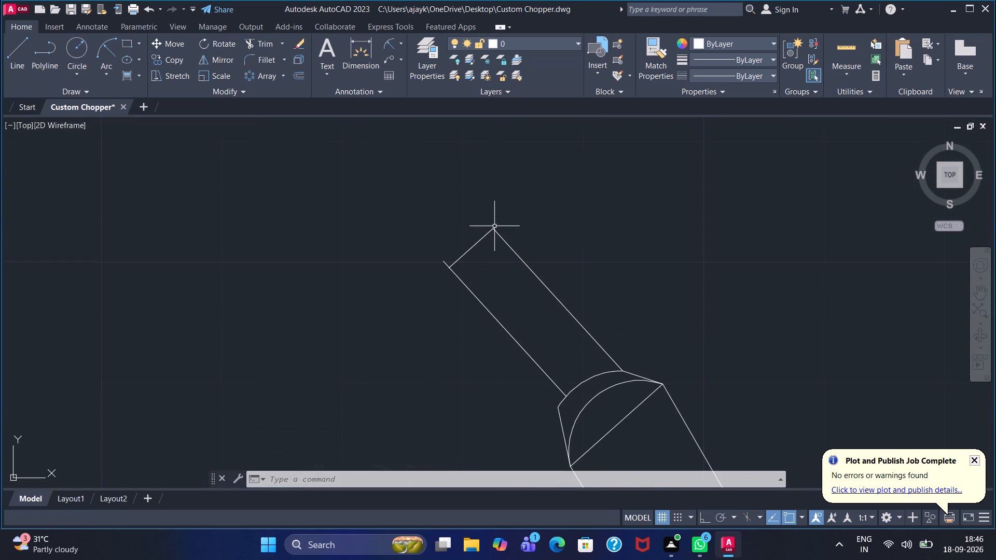
left_click(115, 43)
left_click(492, 226)
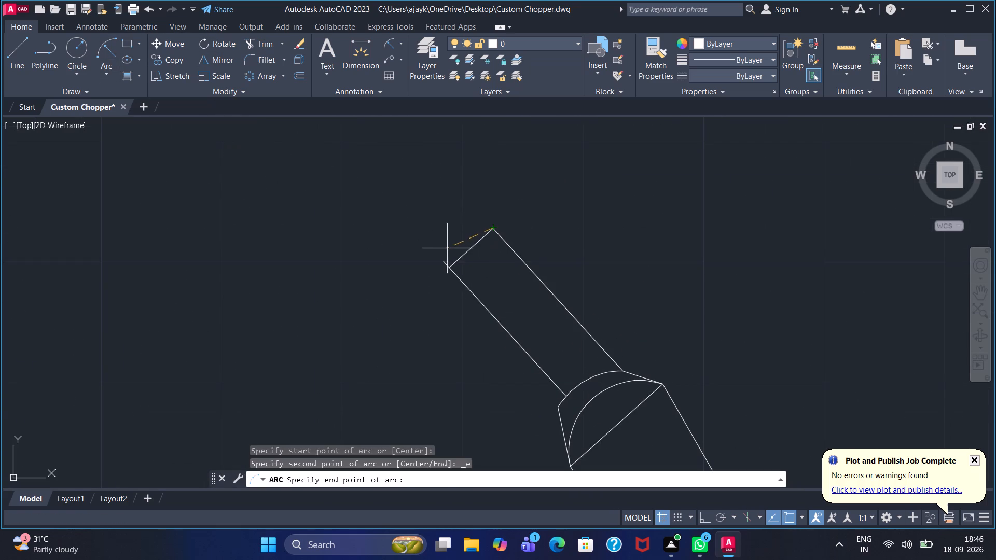
left_click(447, 258)
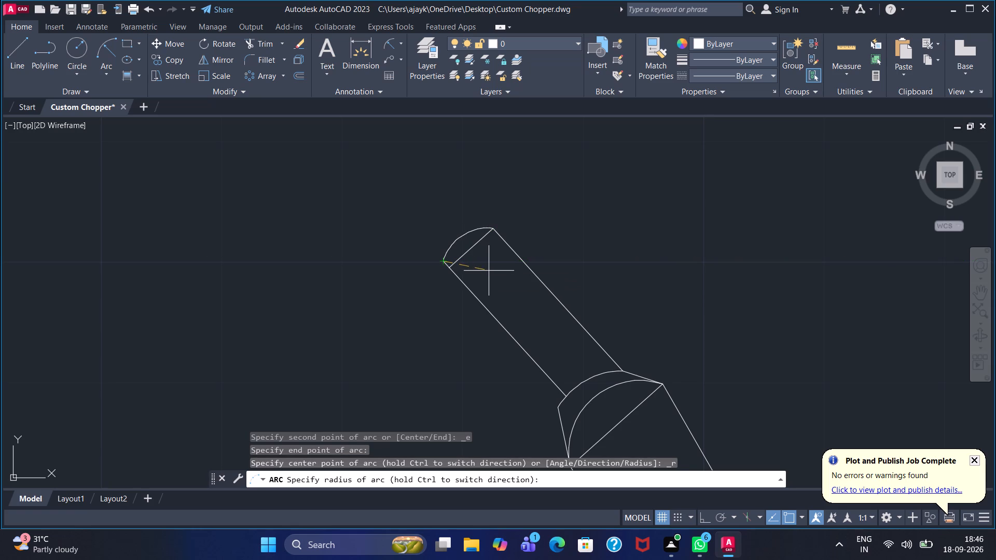
left_click(489, 271)
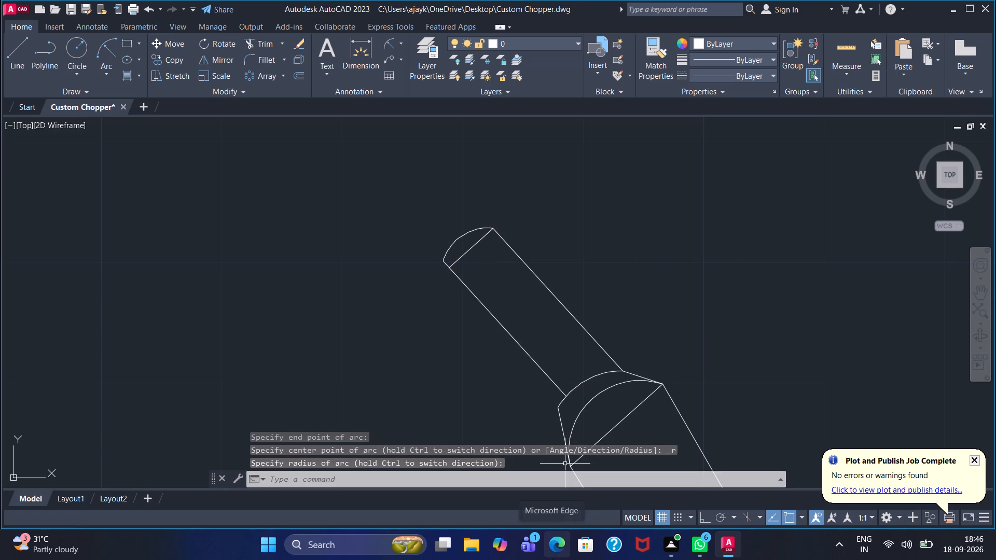
Turn on Ortho and draw a horizontal line from the seat tube's front edge to the steering tube's rear edge for the top tube.
scroll(542, 528, "down", 1)
scroll(631, 381, "up", 2)
scroll(634, 379, "down", 6)
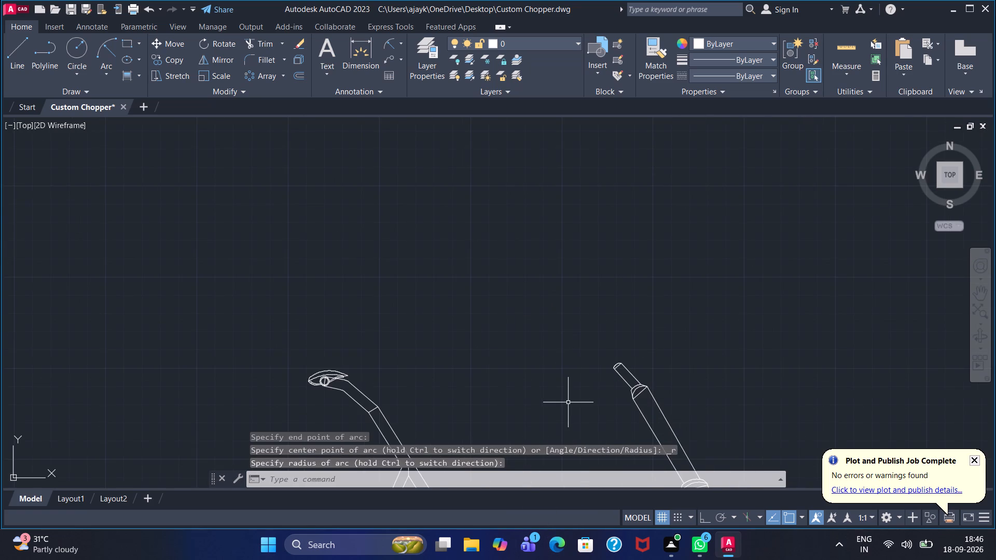
middle_click_drag(570, 398, 524, 284)
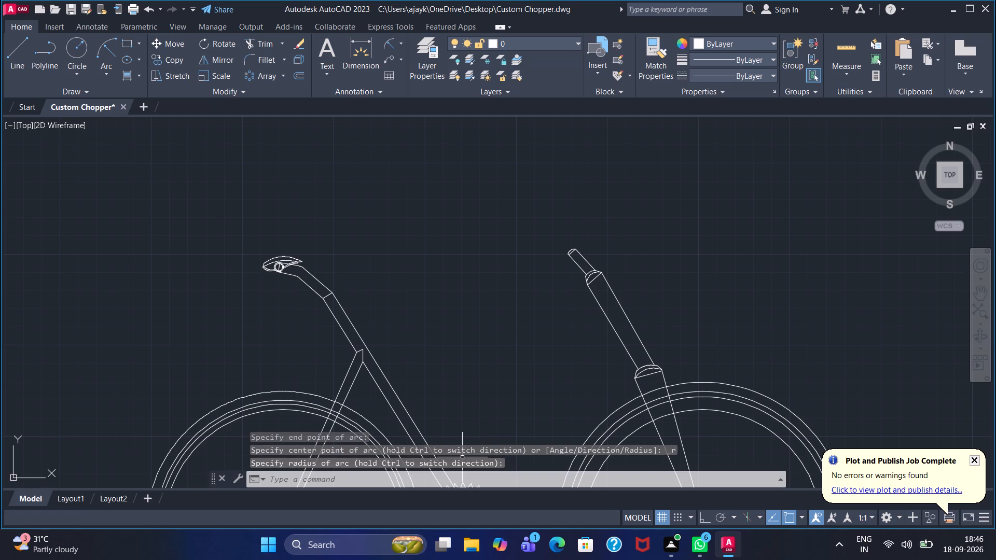
left_click(25, 53)
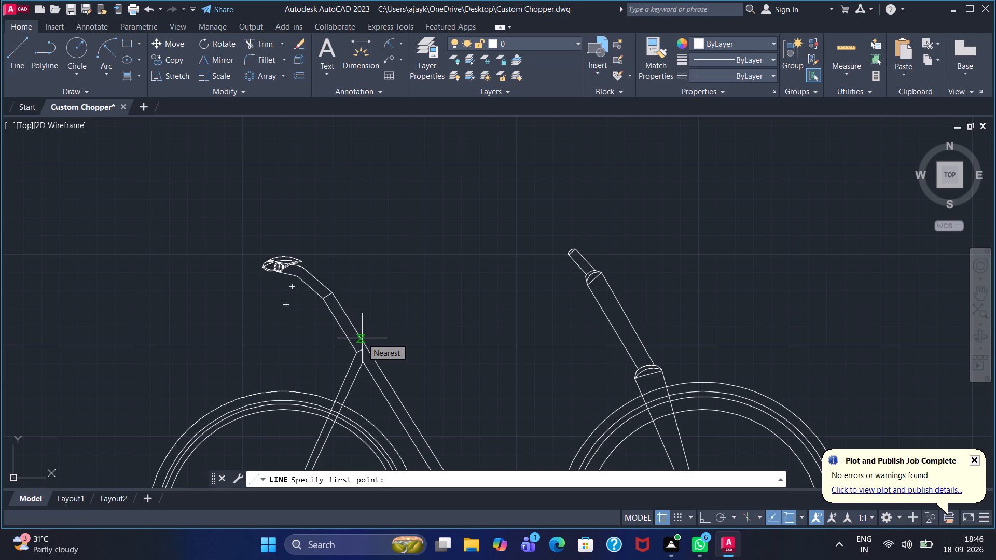
left_click(358, 331)
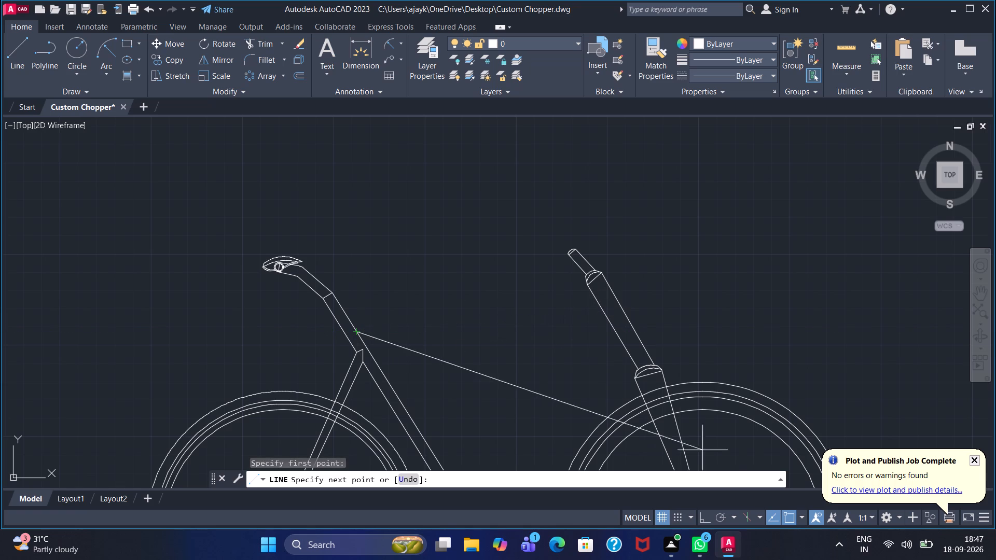
left_click(704, 515)
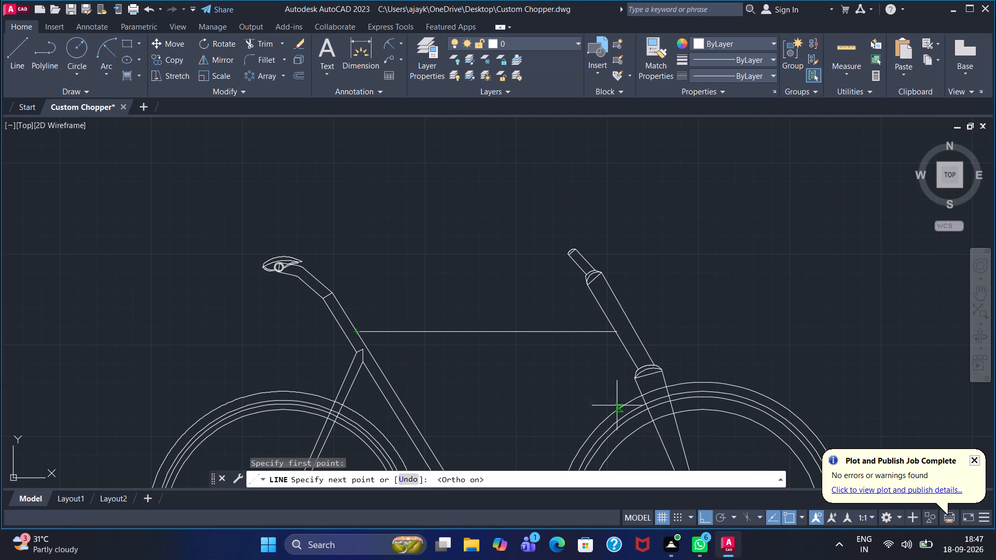
left_click(614, 333)
right_click(648, 250)
left_click(654, 257)
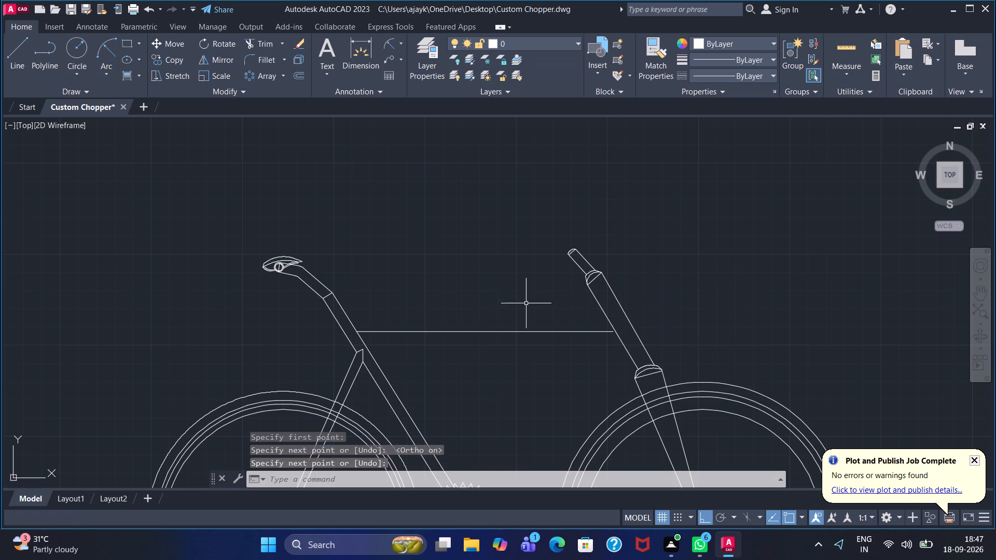
Draw the top tube's lower line just below the first, from the seat tube's front edge to the steering tube's rear edge.
left_click_drag(21, 47, 47, 86)
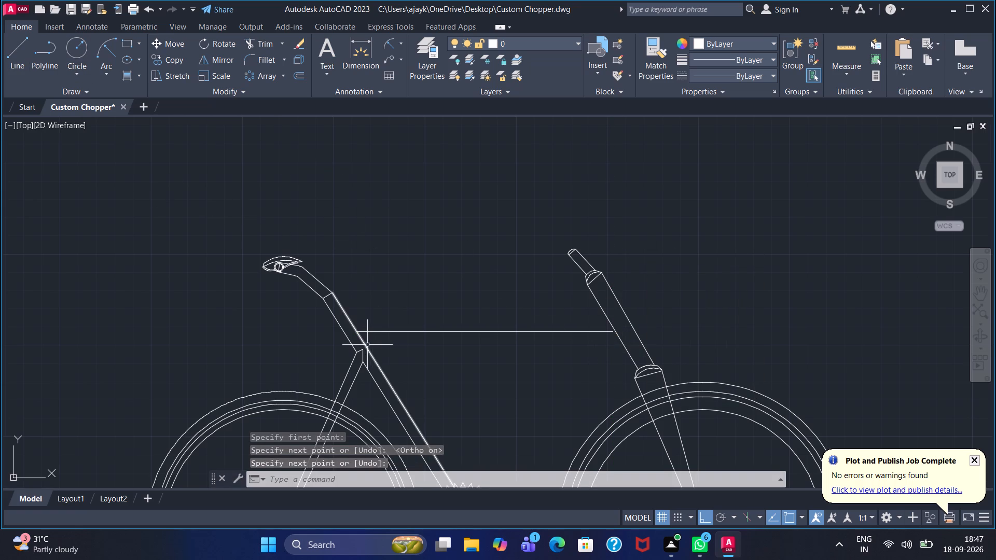
left_click_drag(7, 53, 21, 77)
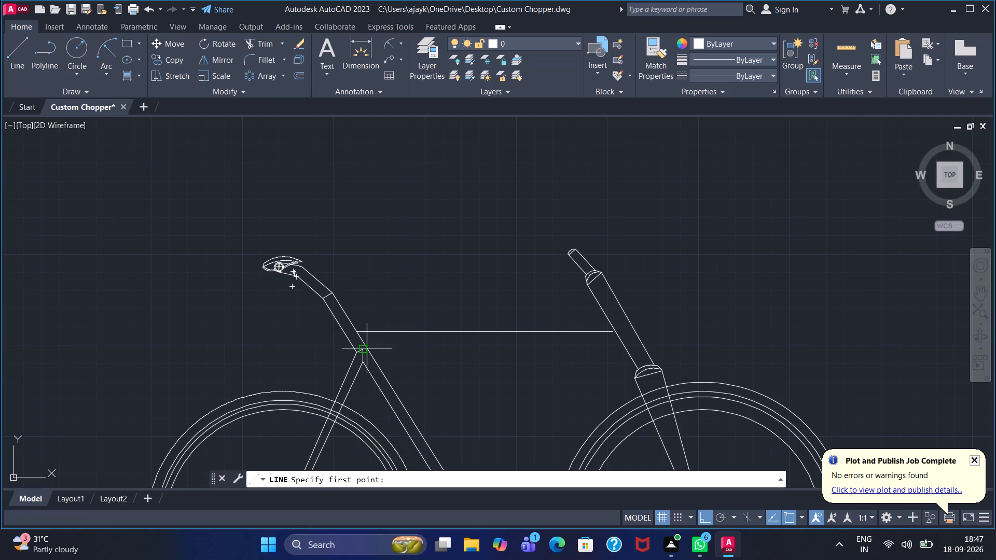
left_click(367, 342)
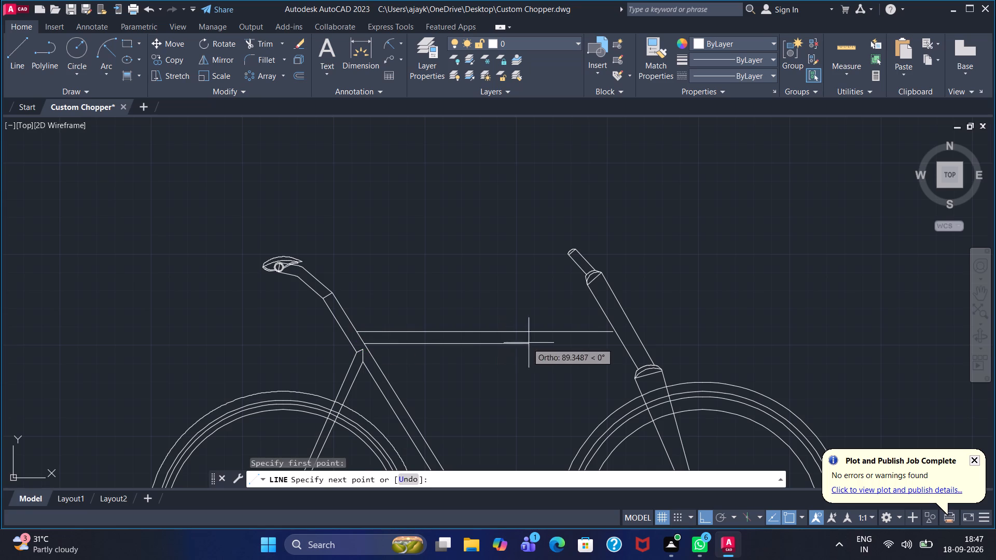
left_click(627, 344)
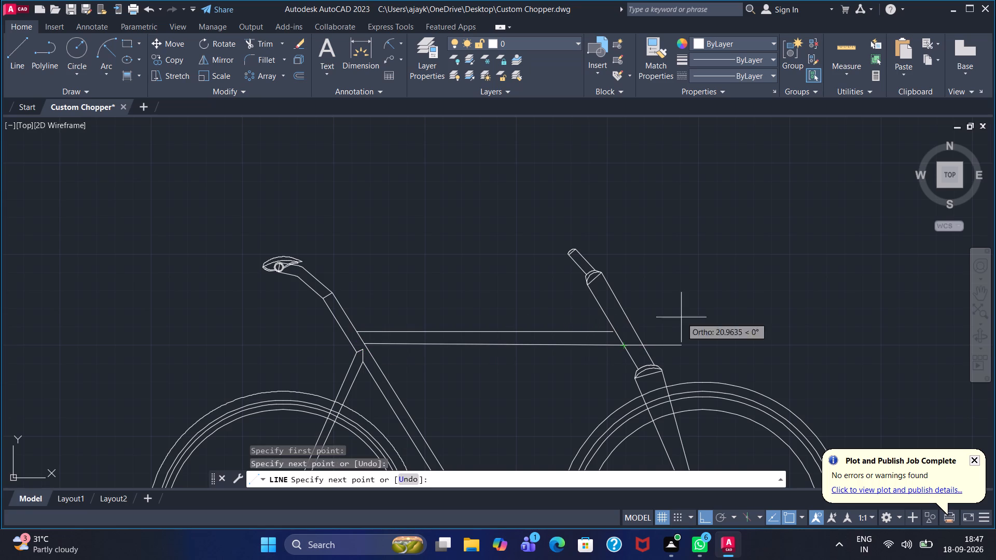
right_click(735, 262)
left_click(747, 262)
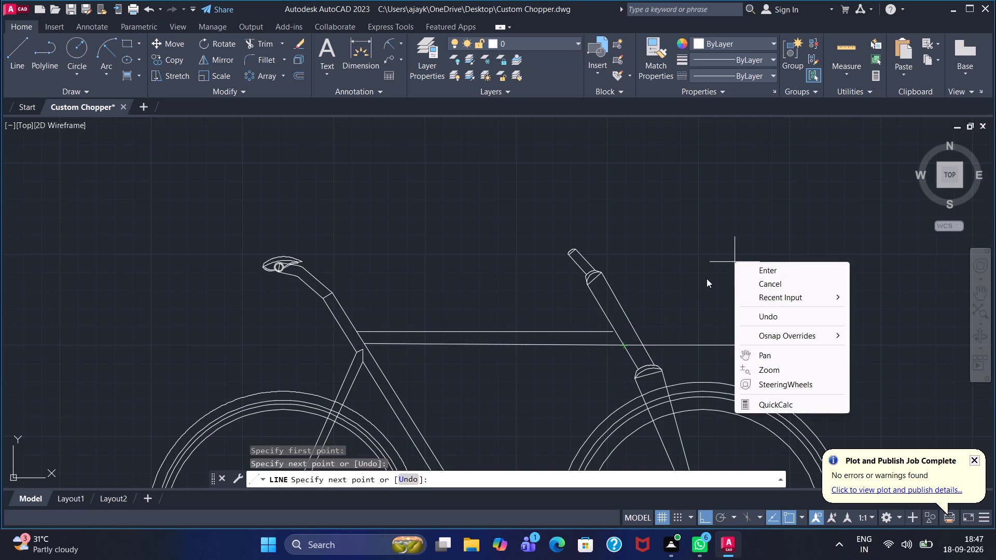
left_click(763, 265)
Draw a short horizontal line continuing the top tube's upper line from its front end across the steering tube's rear edge.
scroll(666, 333, "down", 1)
scroll(665, 325, "up", 3)
scroll(496, 402, "up", 3)
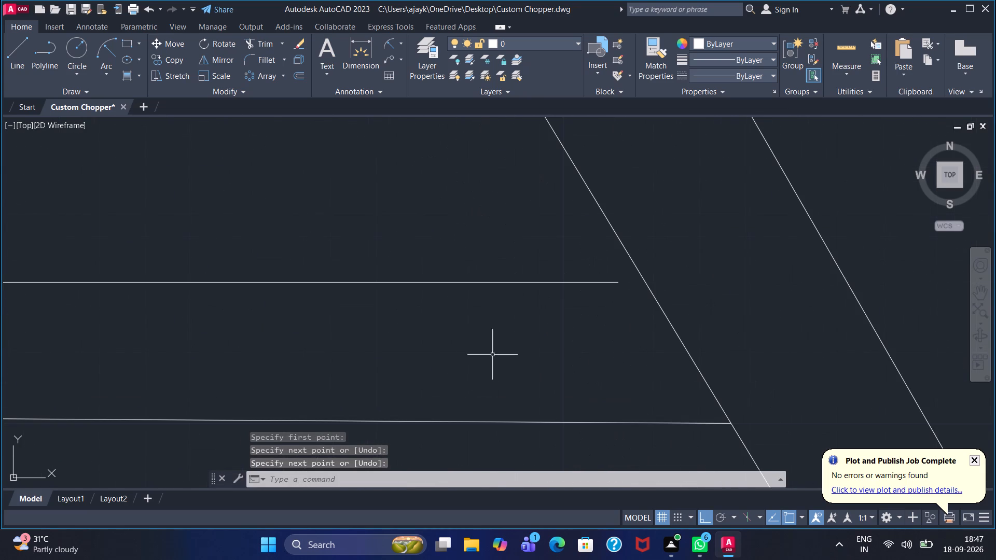
left_click(21, 55)
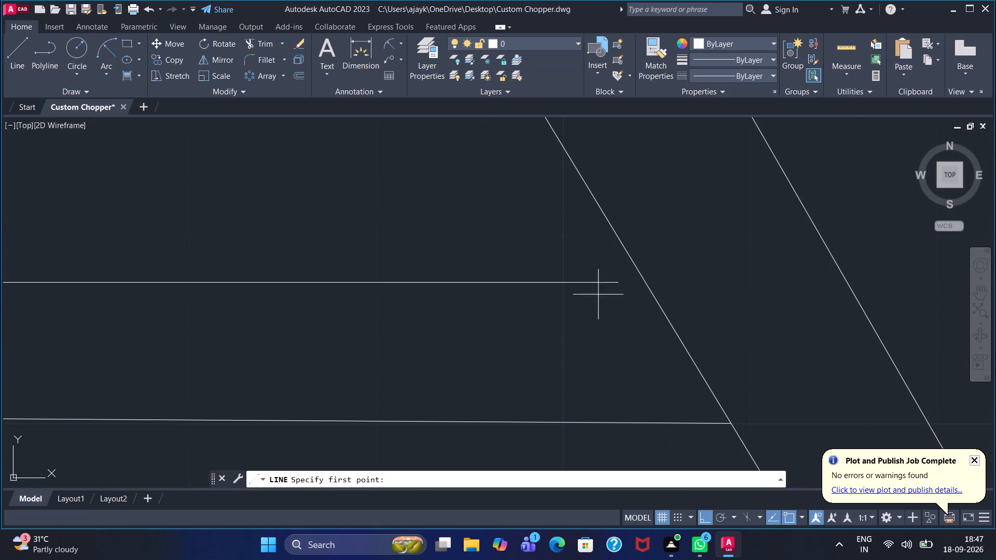
left_click(621, 282)
left_click(676, 274)
right_click(681, 273)
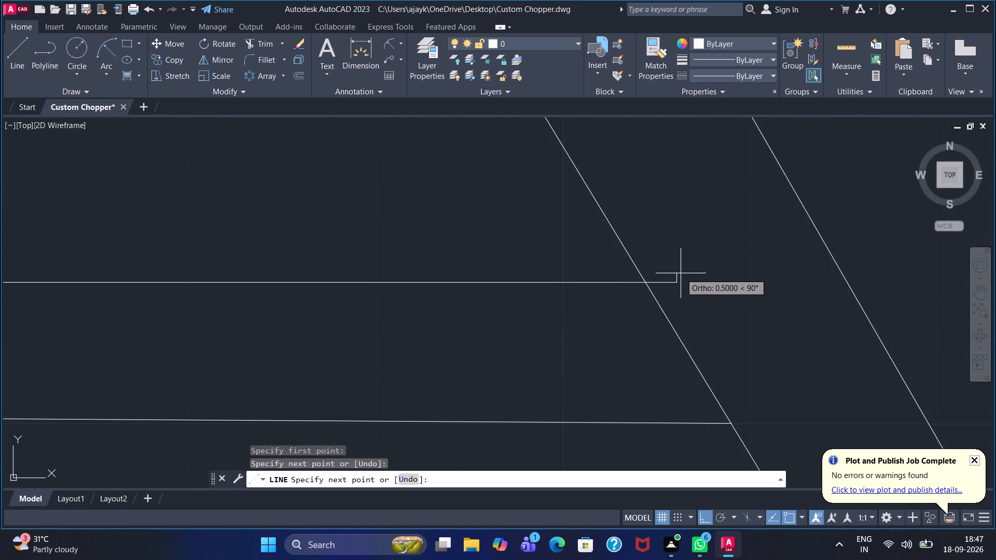
left_click(691, 280)
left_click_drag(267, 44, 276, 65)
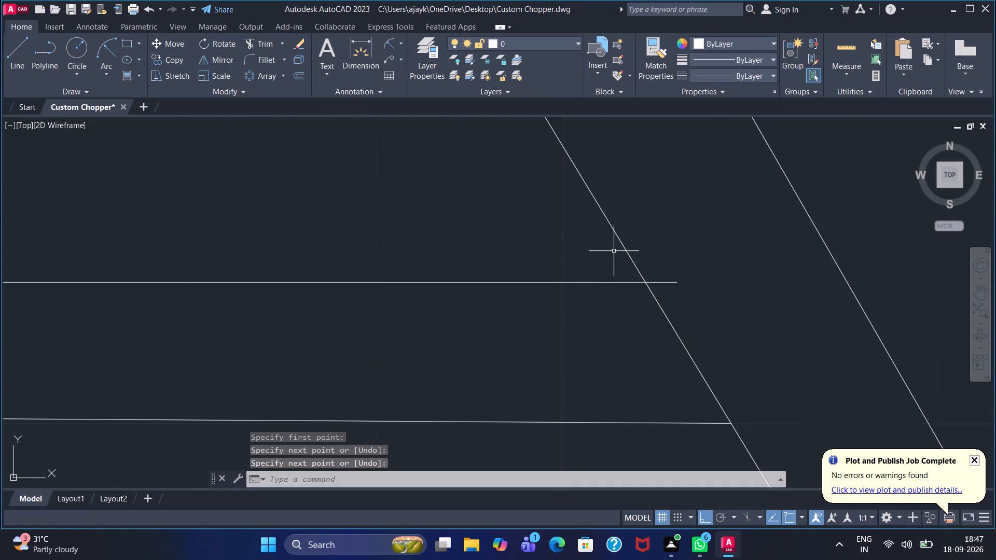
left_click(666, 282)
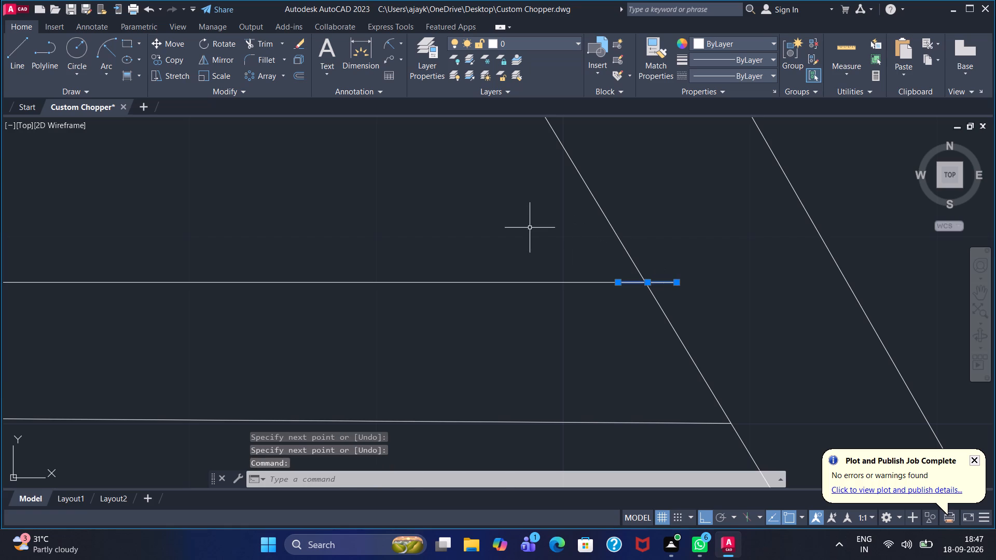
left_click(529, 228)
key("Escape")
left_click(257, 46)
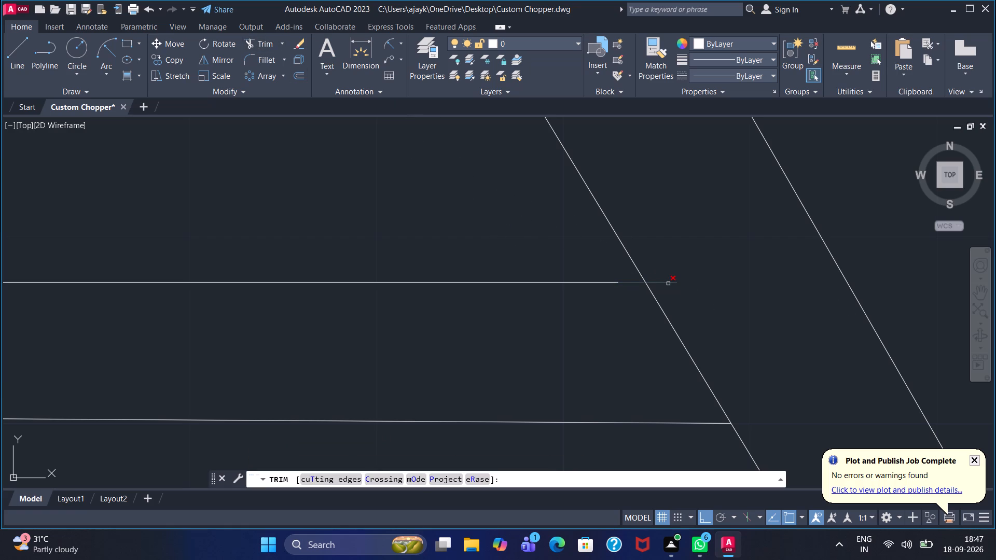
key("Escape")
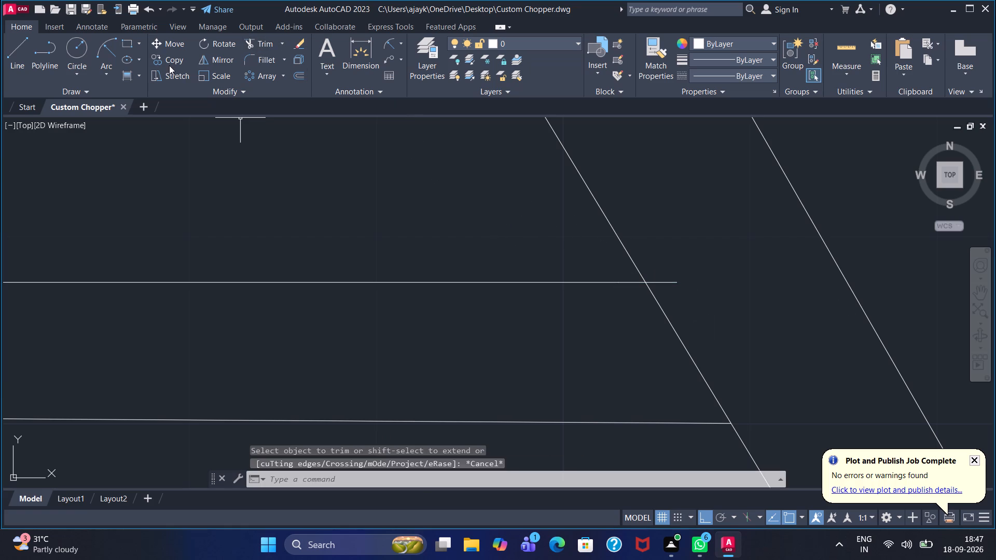
Trim the end of the top tube's upper line that extends past the steering tube's rear edge.
left_click(278, 48)
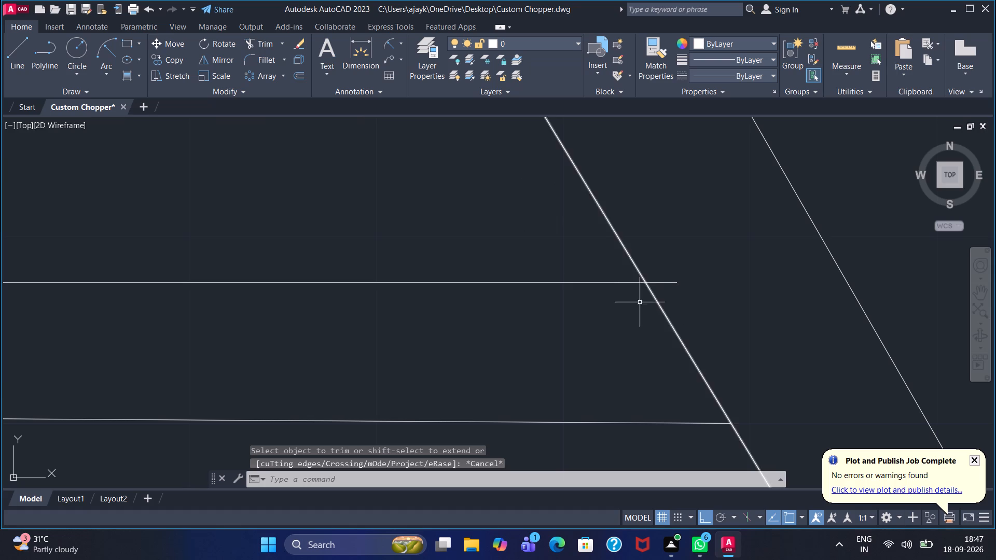
left_click(272, 41)
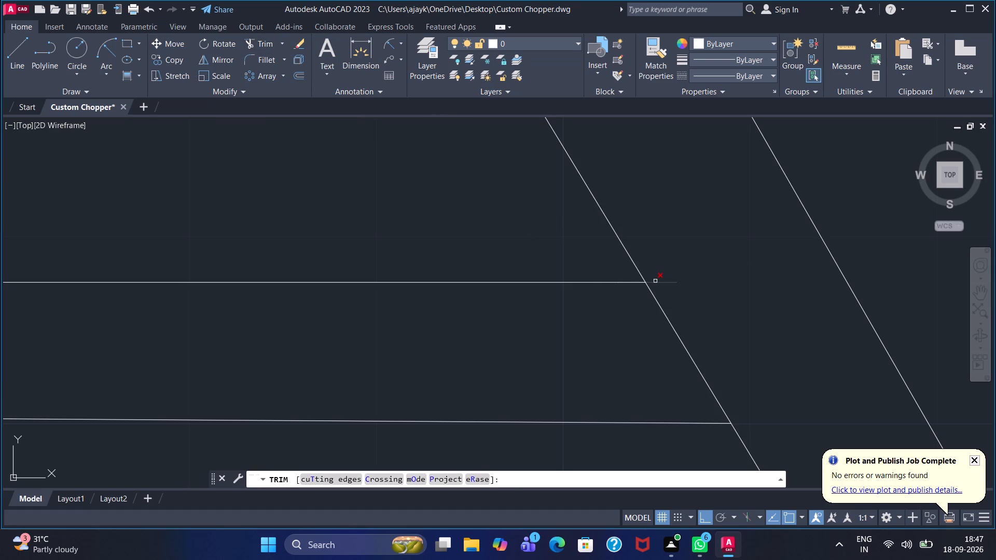
left_click(663, 284)
key("Escape")
Draw a horizontal line about 23 units long forward from the narrow stem's upper front corner.
scroll(789, 559, "down", 2)
scroll(691, 312, "down", 2)
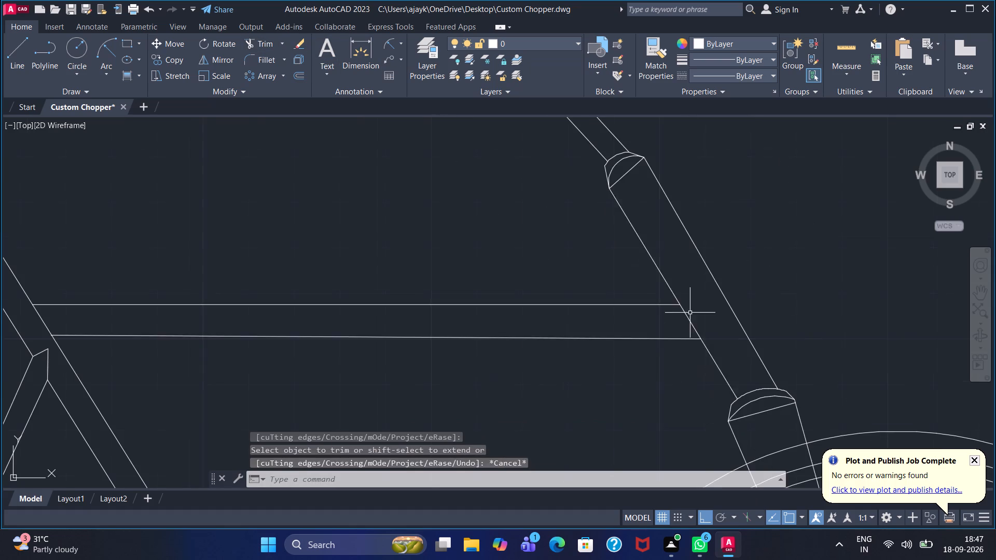
scroll(689, 313, "down", 2)
scroll(689, 324, "up", 1)
scroll(697, 341, "down", 1)
scroll(697, 341, "up", 1)
scroll(697, 341, "down", 3)
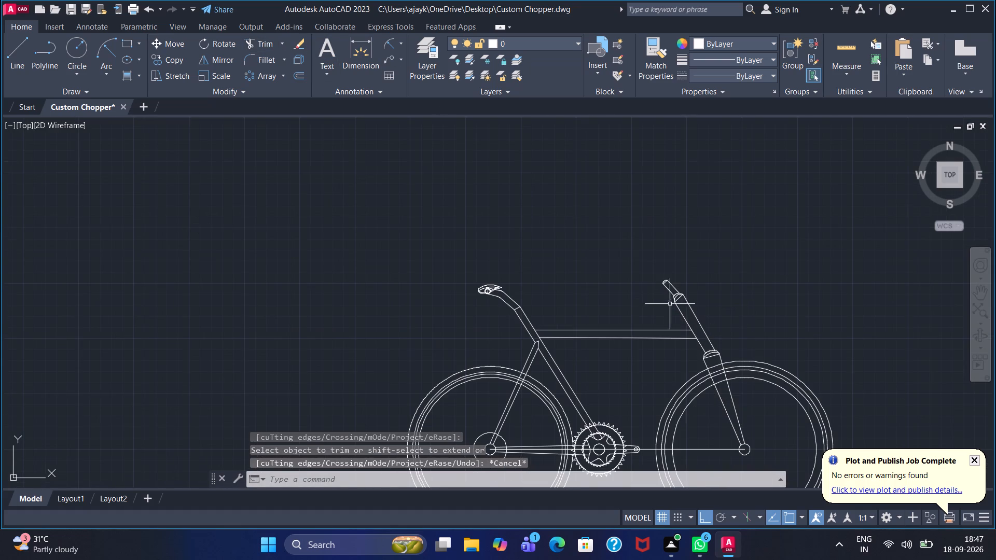
scroll(653, 318, "down", 1)
middle_click_drag(632, 288, 549, 184)
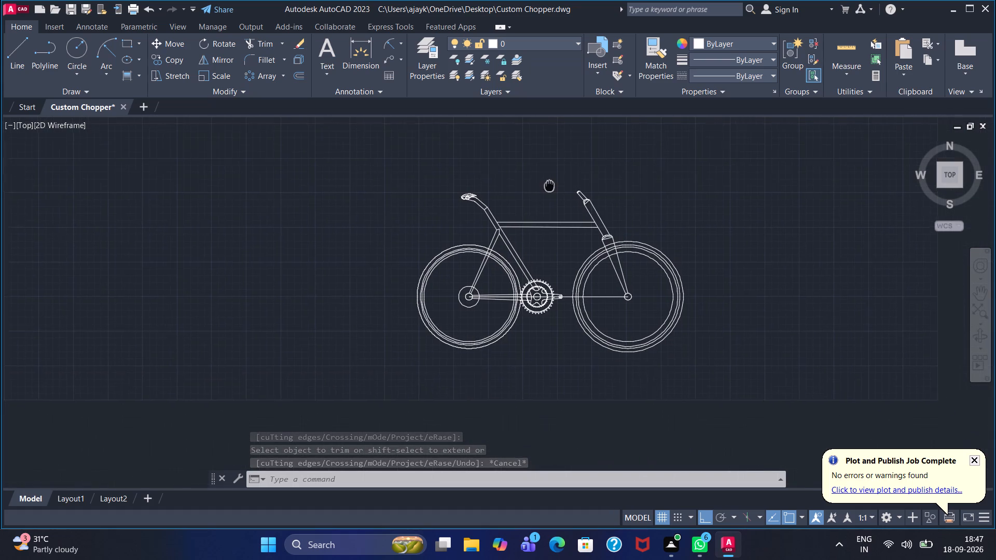
middle_click_drag(549, 184, 548, 184)
scroll(541, 206, "up", 2)
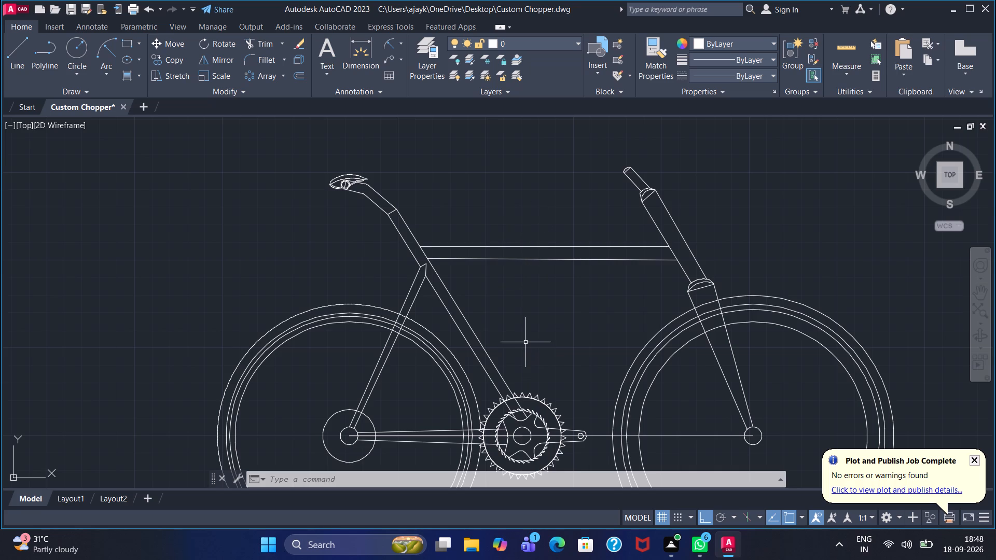
left_click(10, 47)
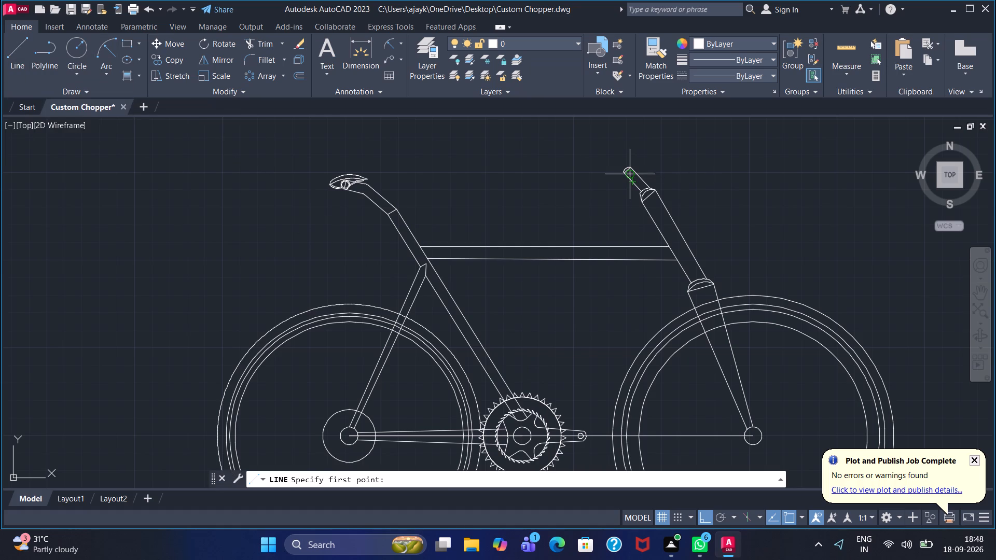
left_click(632, 169)
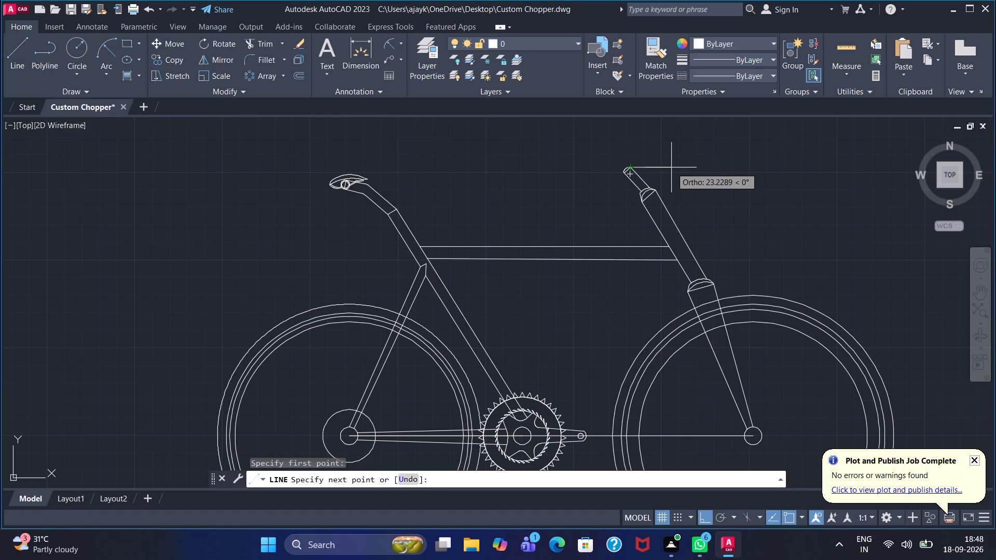
left_click(671, 167)
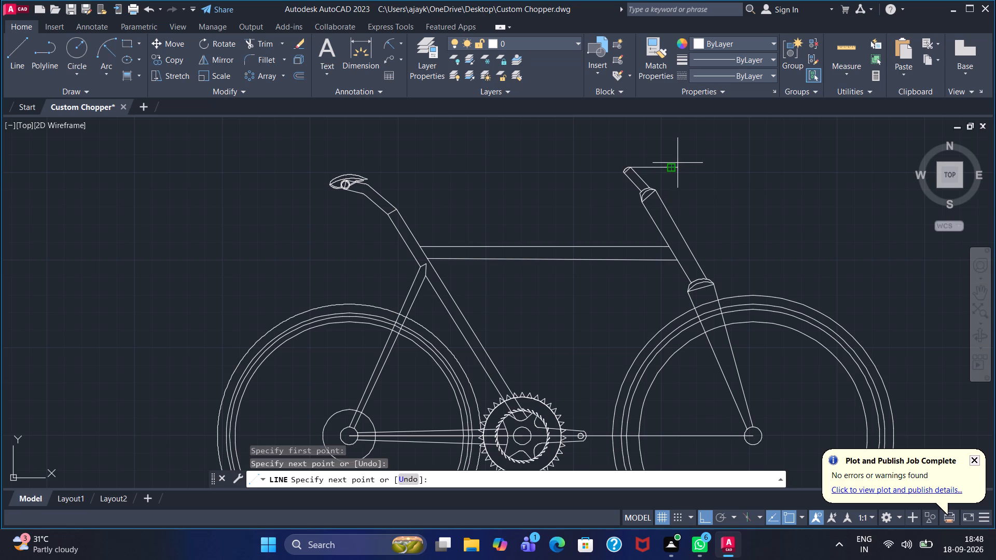
right_click(678, 162)
left_click(684, 167)
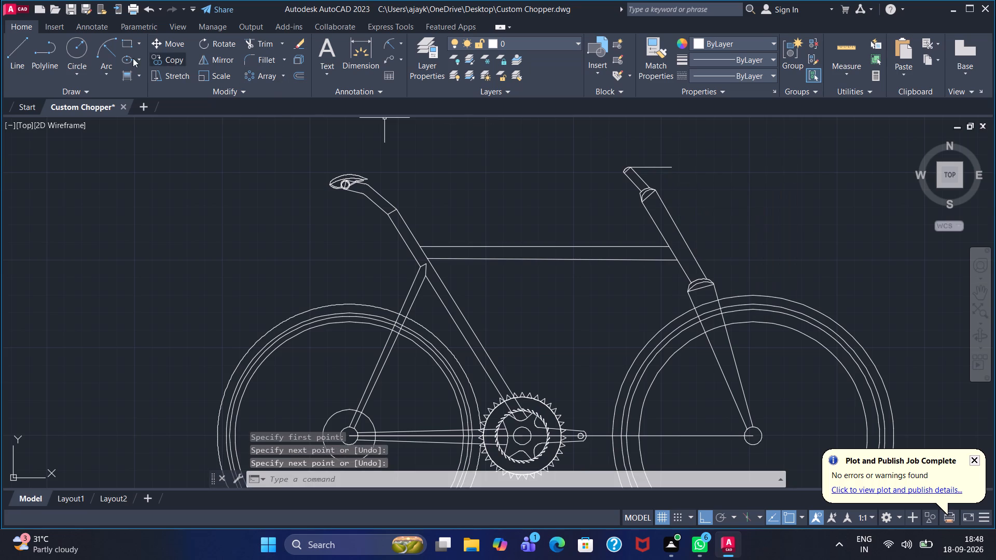
Draw a second horizontal line below the first, from the stem's front edge to just under the first line's free end.
left_click(24, 56)
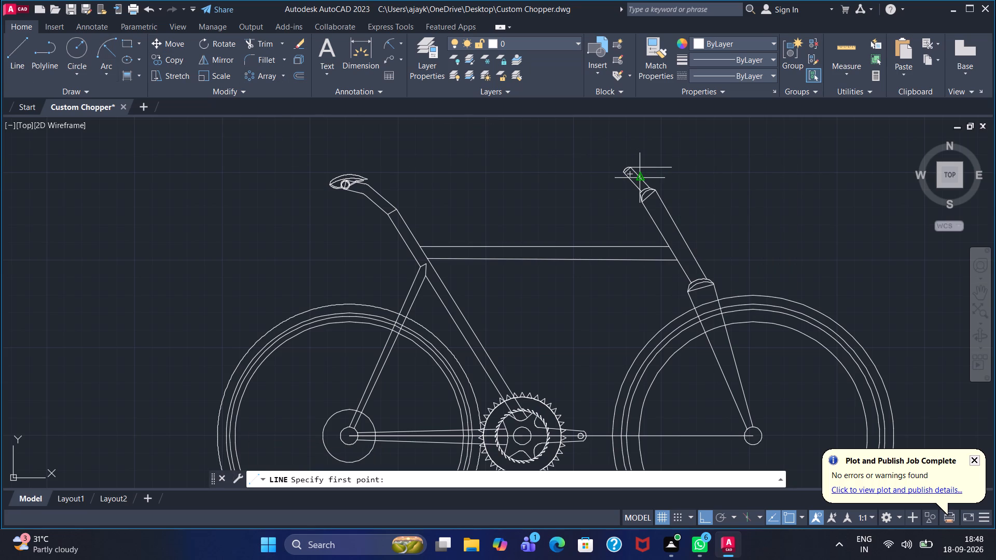
left_click(644, 177)
left_click(672, 177)
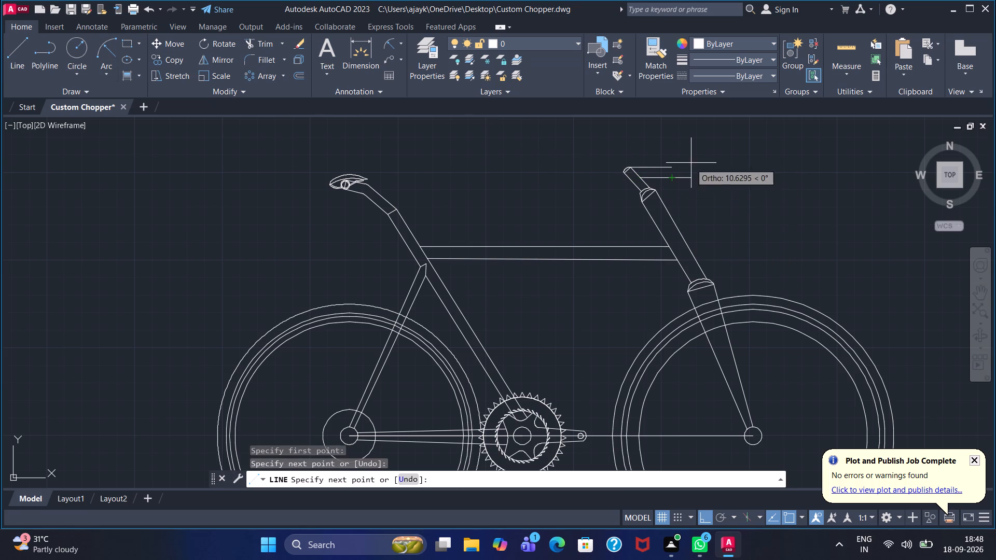
right_click(691, 163)
left_click(695, 169)
Draw a small circle of about 0.73 radius midway between the free ends of the two horizontal stem lines.
scroll(685, 171, "up", 2)
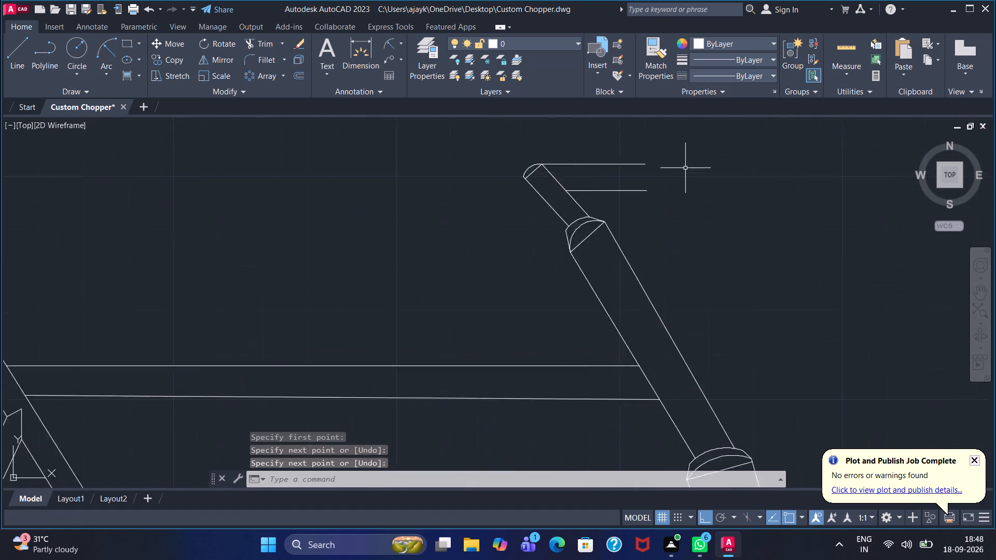
scroll(685, 168, "down", 1)
scroll(679, 176, "up", 2)
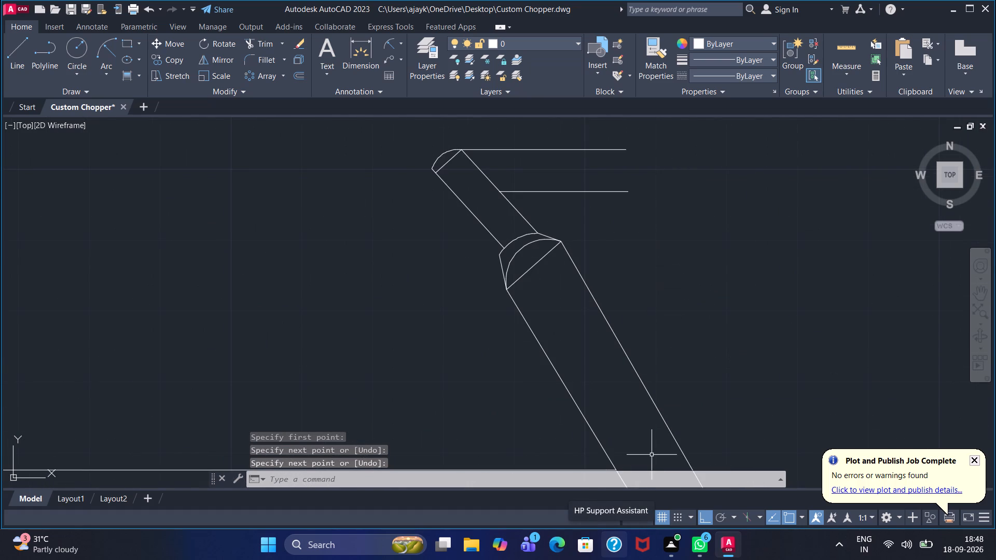
left_click(74, 52)
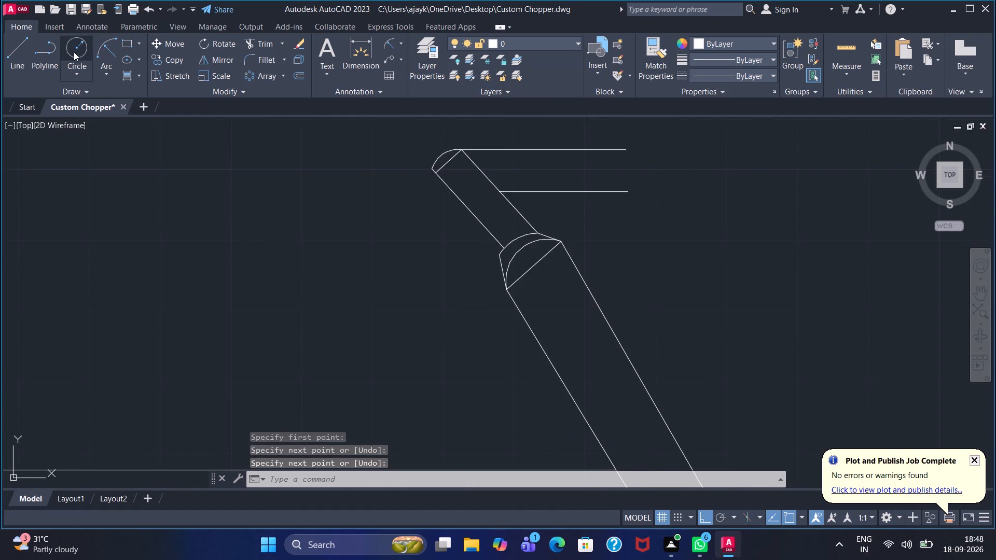
left_click(627, 171)
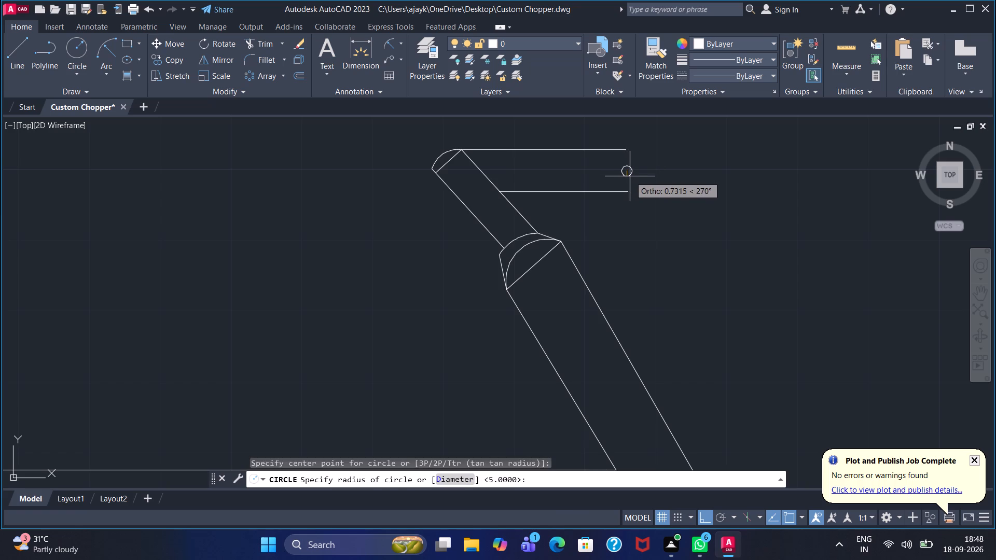
left_click(630, 176)
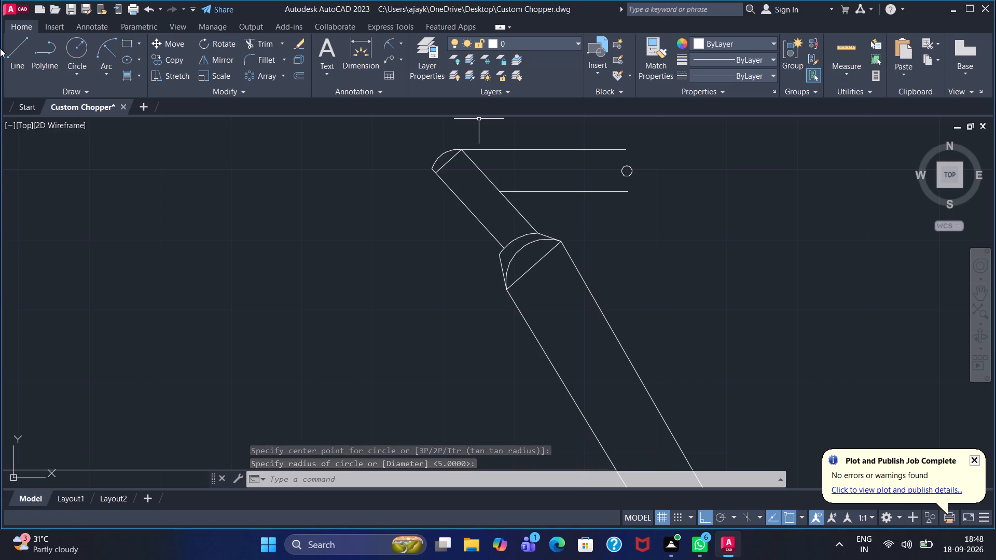
Draw a horizontal line about 5.4 units long running forward from just above the small circle, below the upper stem line's level.
left_click(0, 48)
left_click(23, 49)
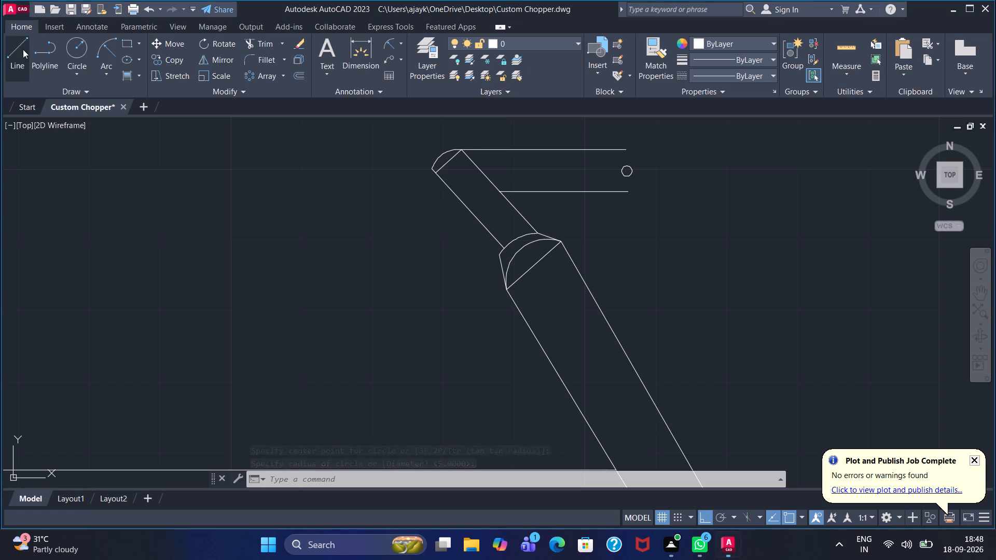
left_click(631, 158)
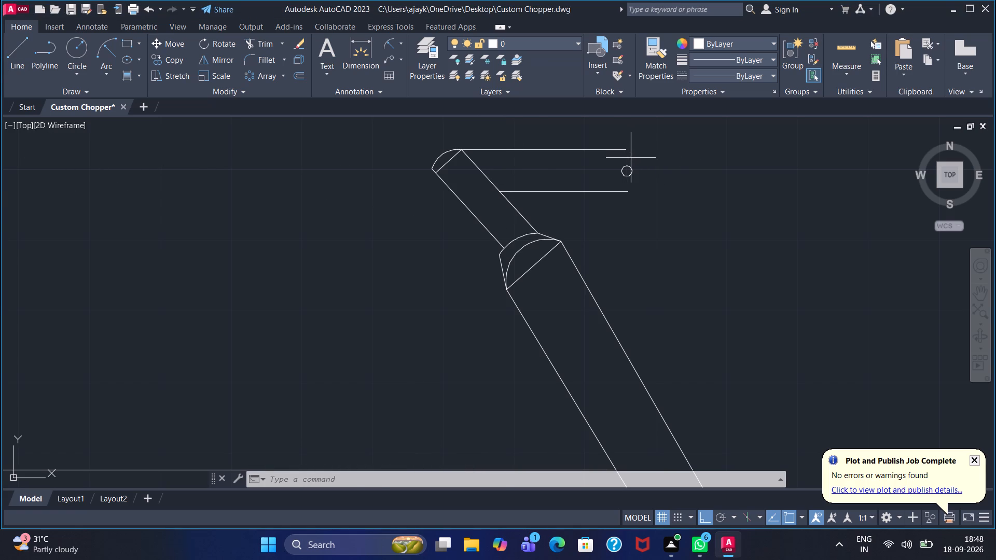
left_click(679, 160)
left_click(25, 46)
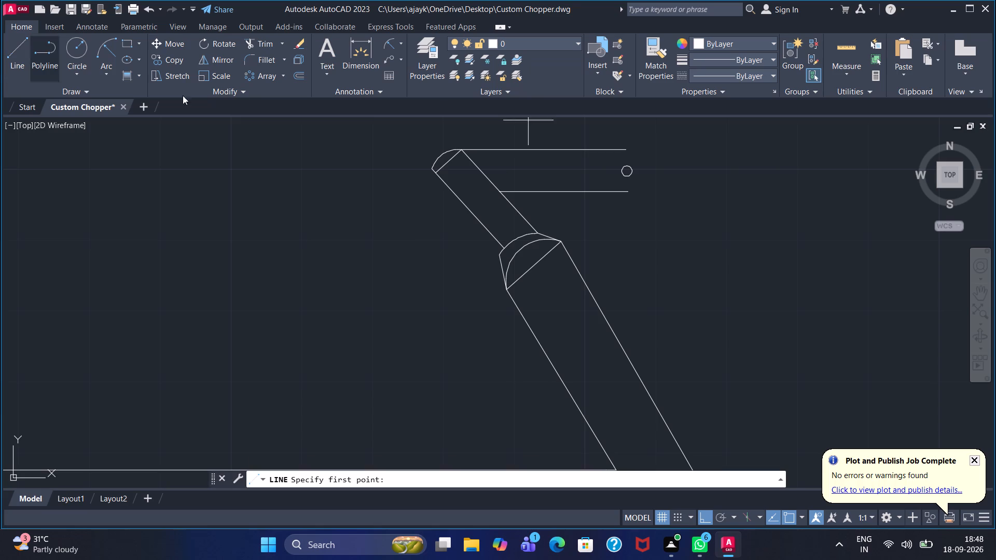
left_click(629, 158)
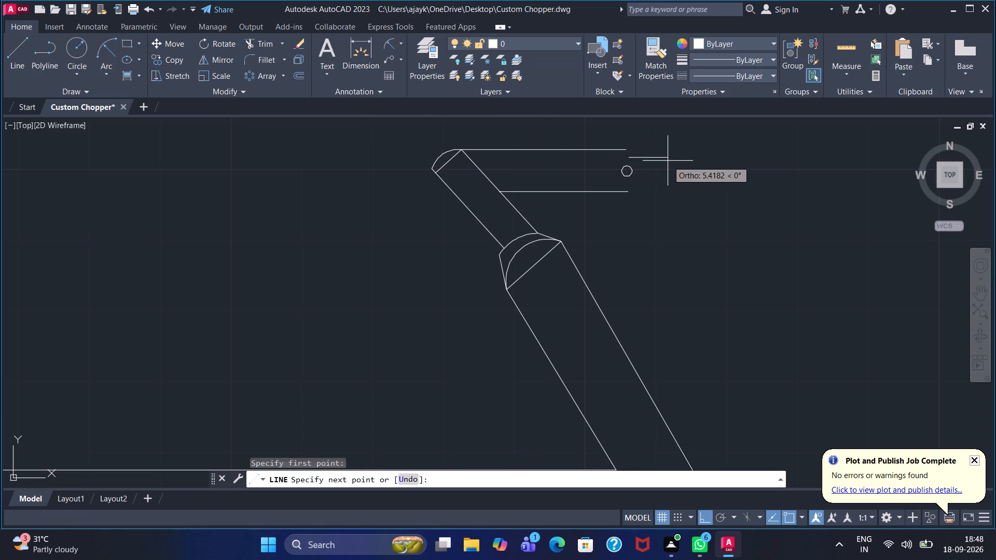
left_click(668, 161)
right_click(709, 177)
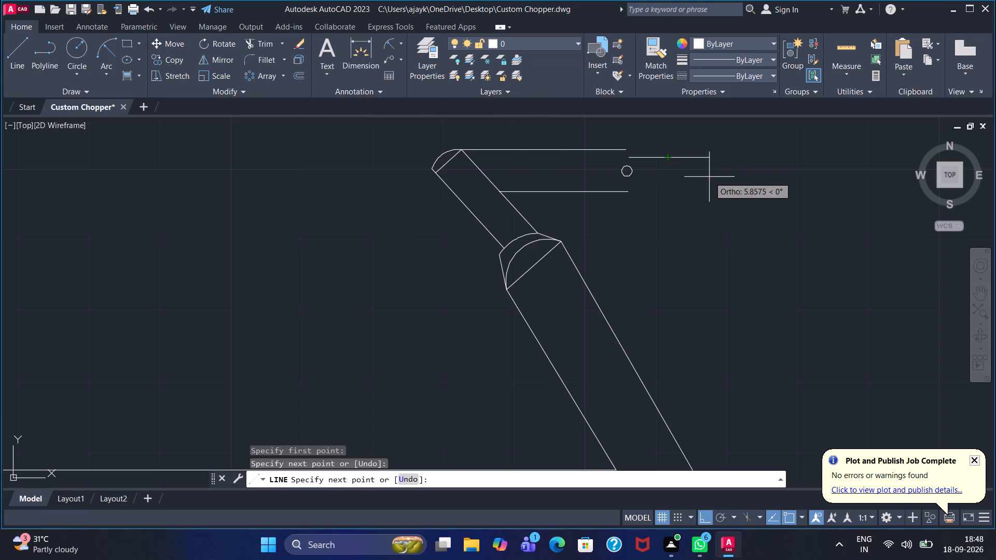
left_click(715, 190)
Draw a matching horizontal line about 6 units long running forward from just below the small circle, and turn off Ortho.
left_click(13, 61)
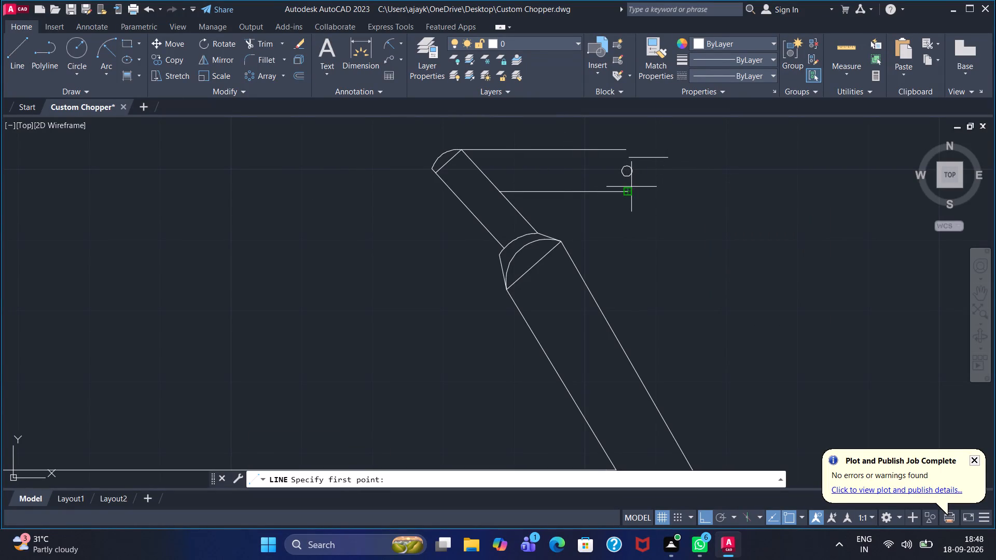
scroll(631, 180, "up", 2)
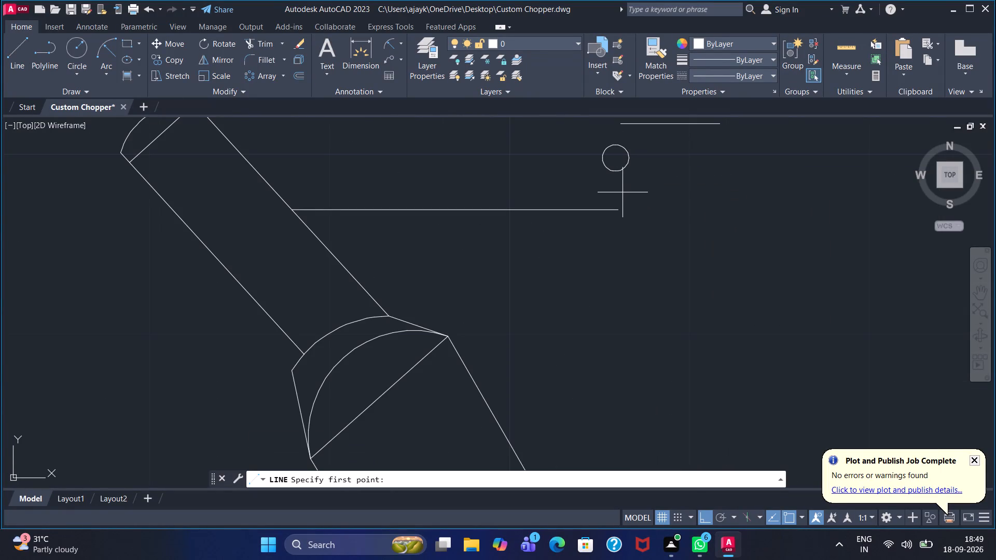
left_click(623, 192)
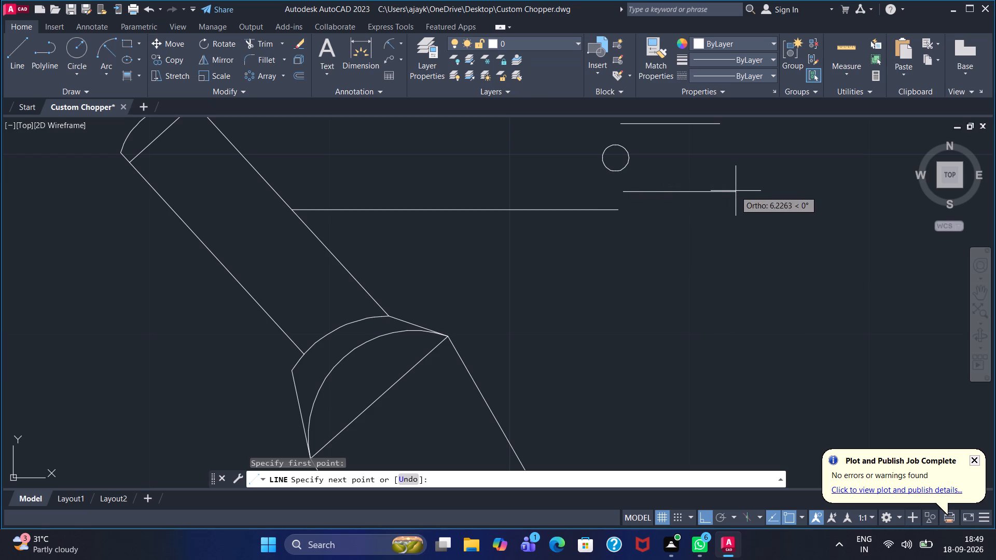
left_click(740, 191)
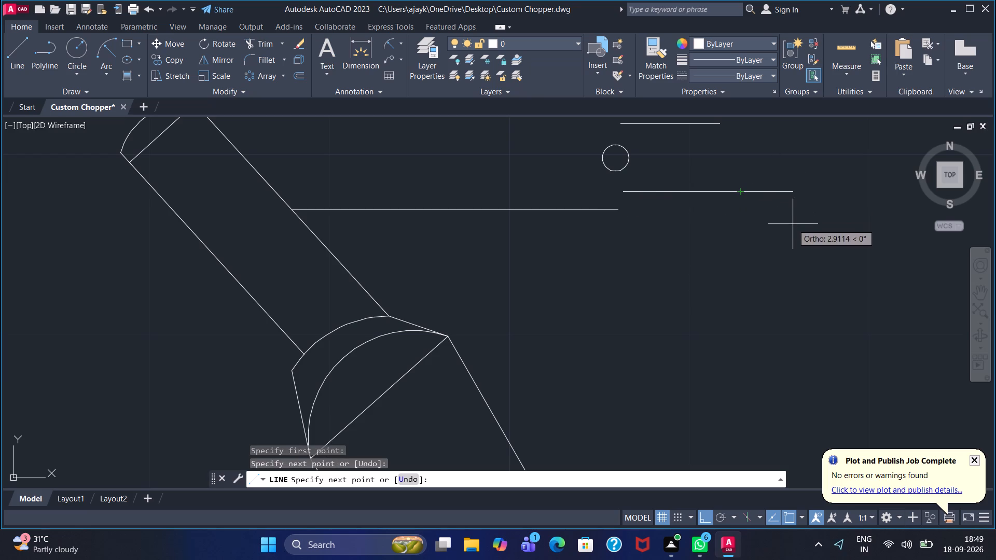
left_click(701, 517)
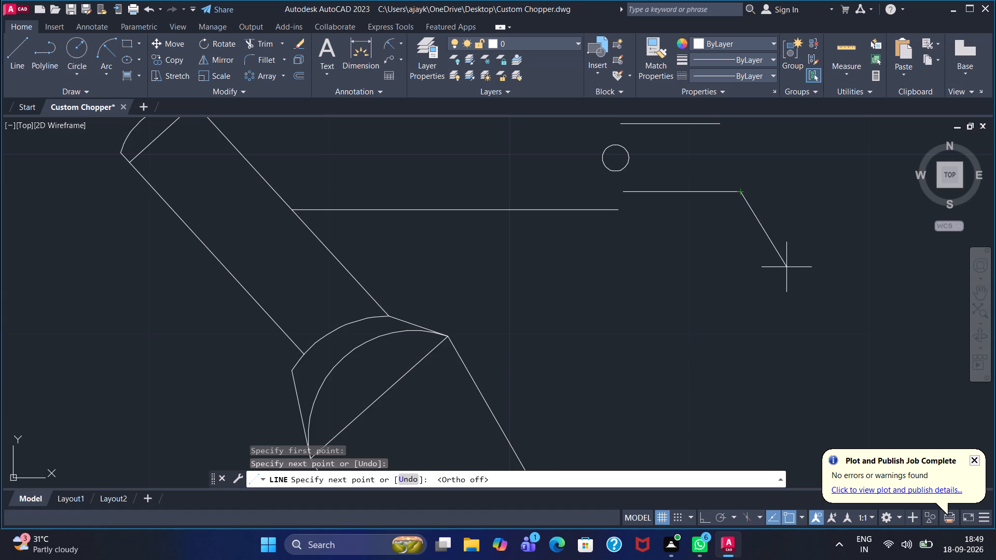
scroll(786, 267, "down", 1)
scroll(786, 267, "up", 1)
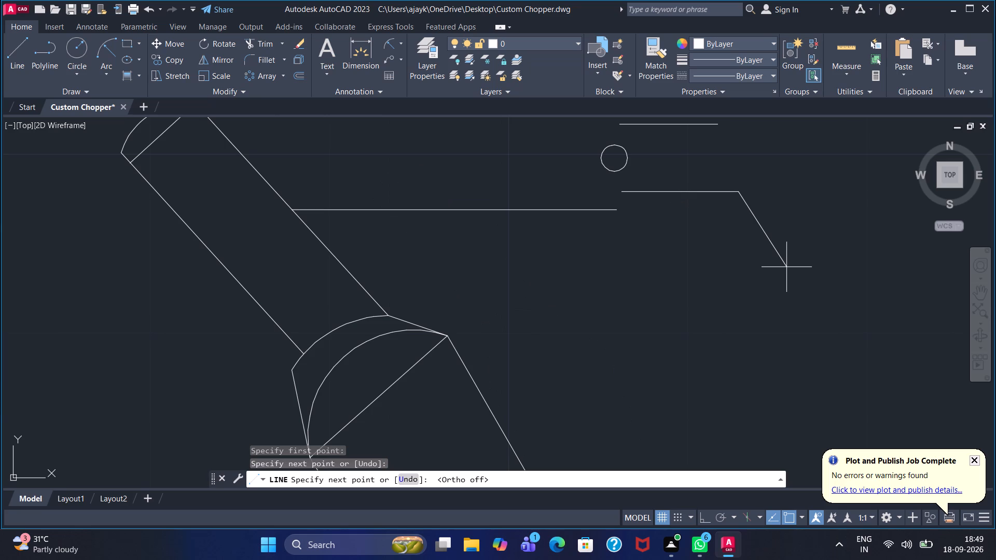
key("Escape")
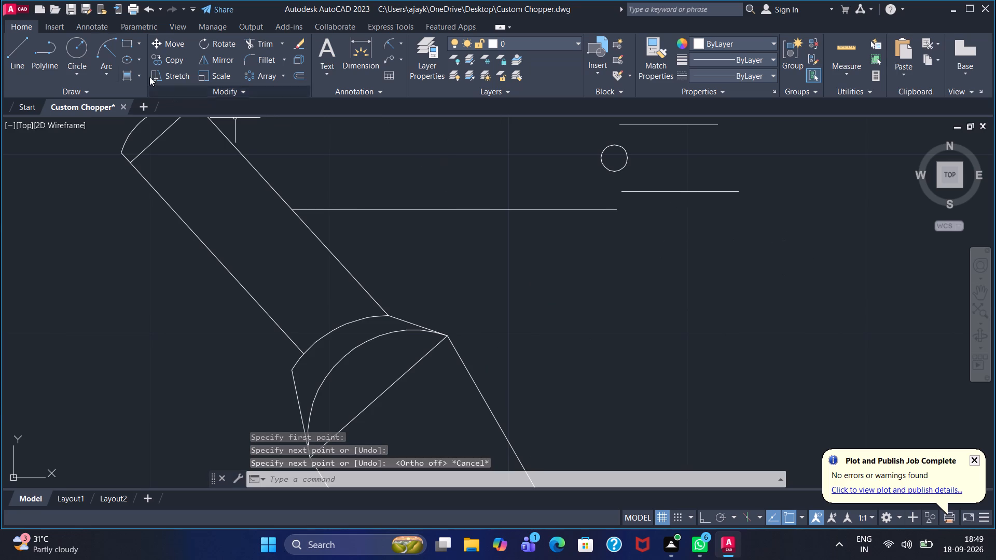
With Ortho on, draw a long horizontal construction line forward from the steering tube's upper front corner, well past the short lines.
left_click(18, 50)
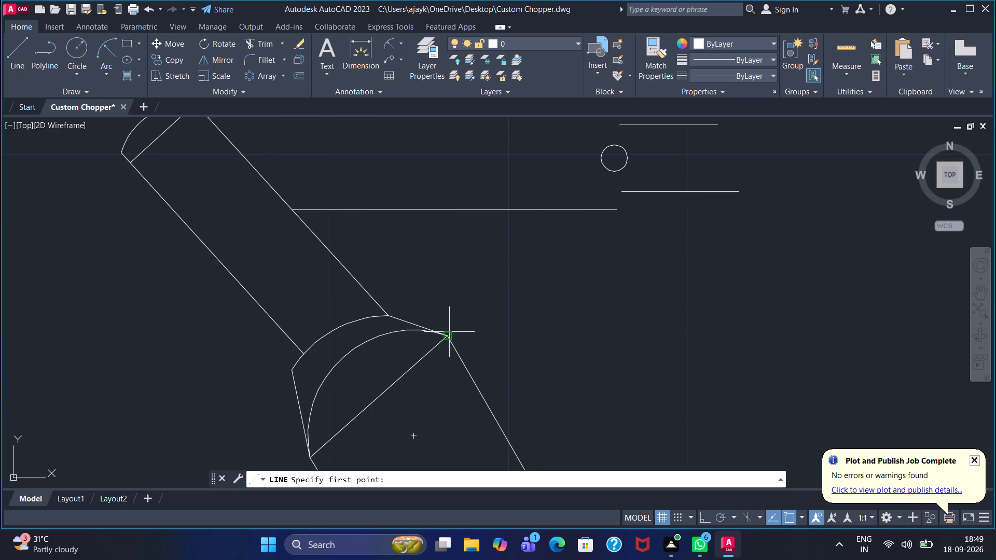
left_click(448, 332)
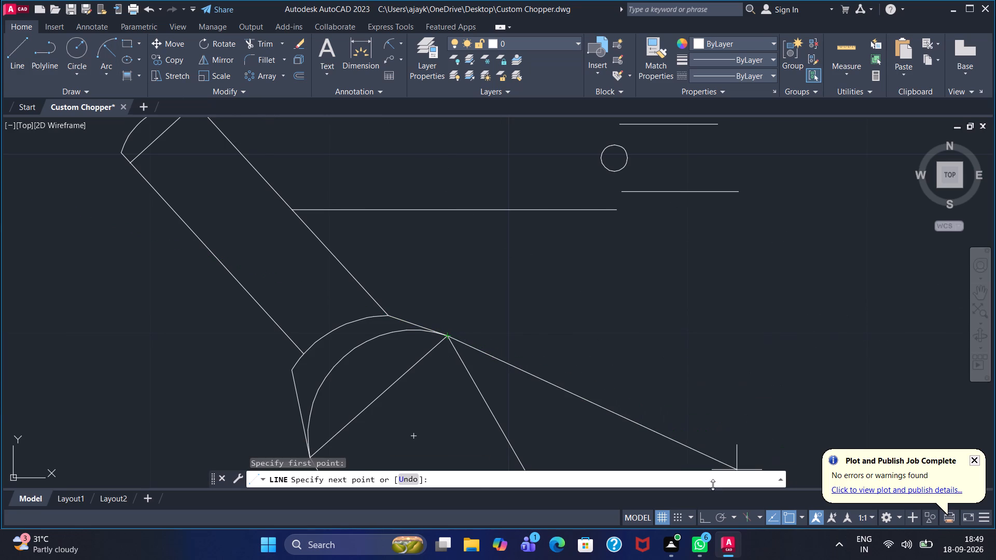
left_click(701, 513)
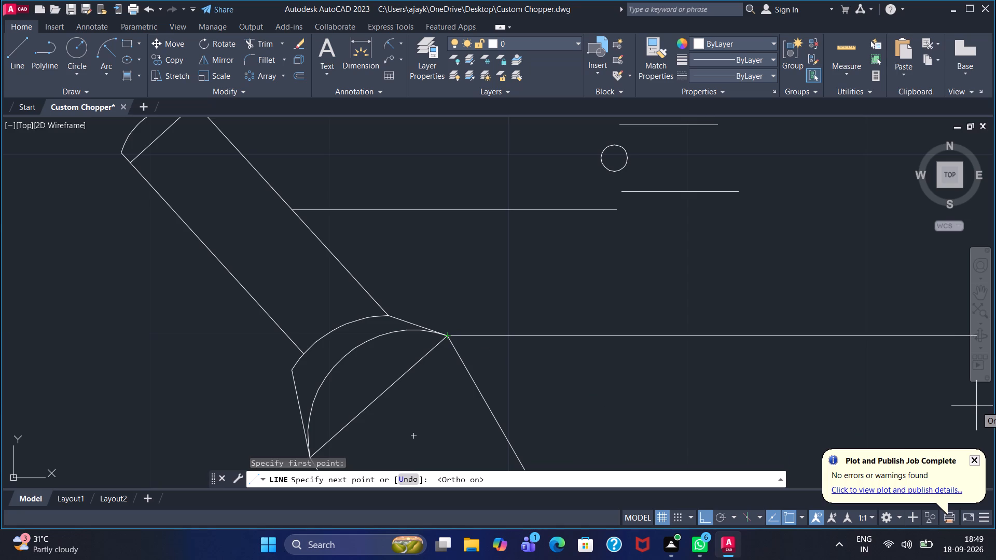
scroll(885, 381, "down", 1)
scroll(848, 361, "down", 1)
scroll(920, 365, "up", 1)
scroll(920, 365, "down", 1)
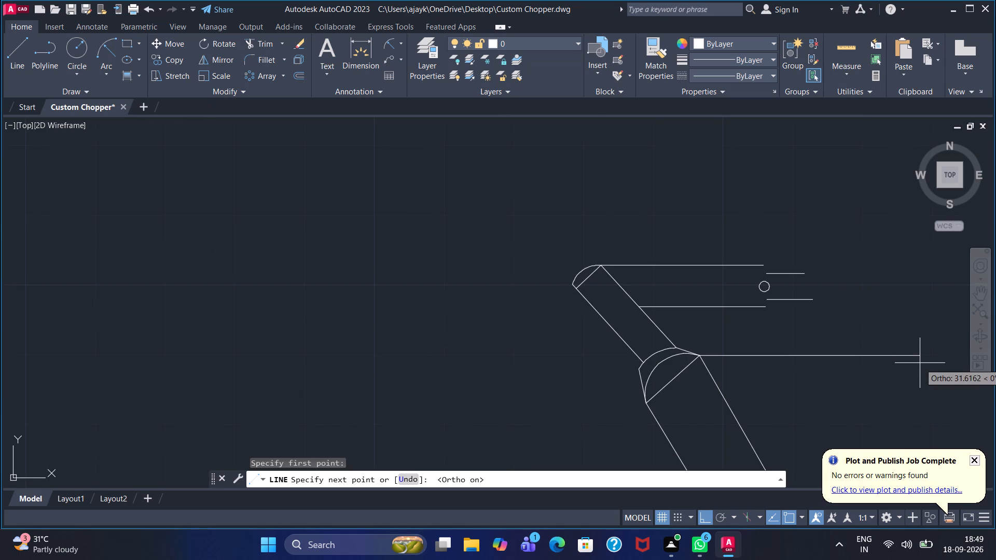
scroll(918, 362, "up", 1)
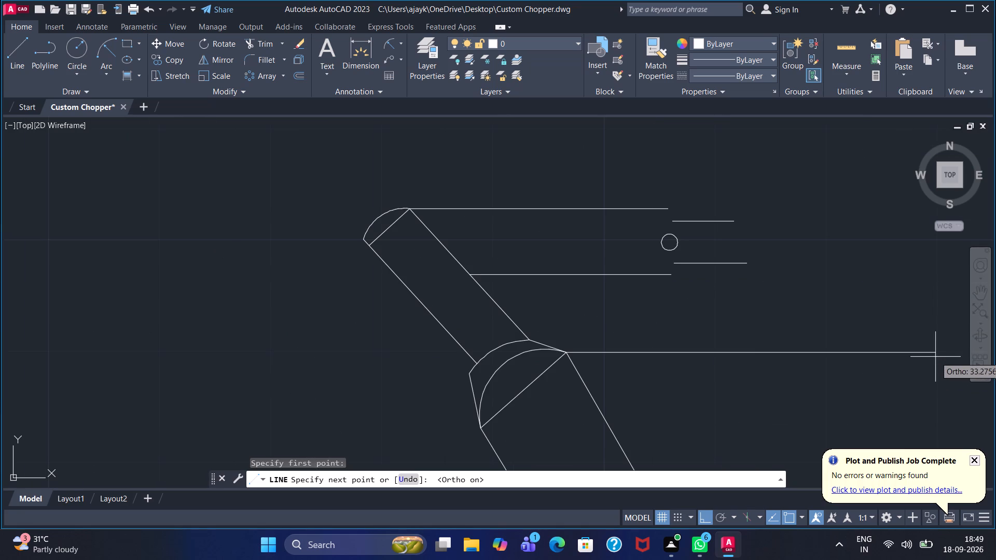
middle_click_drag(917, 353, 726, 342)
left_click(868, 334)
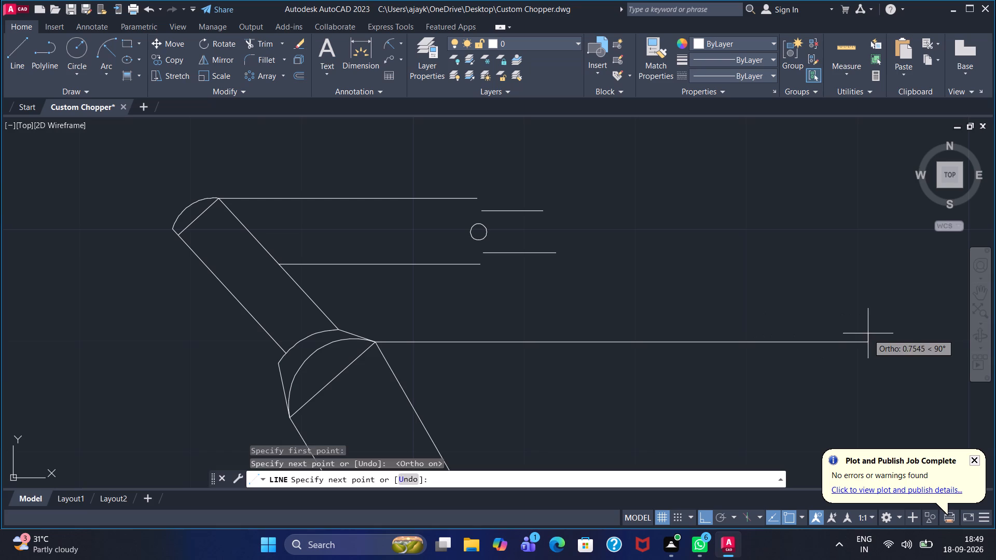
key("Escape")
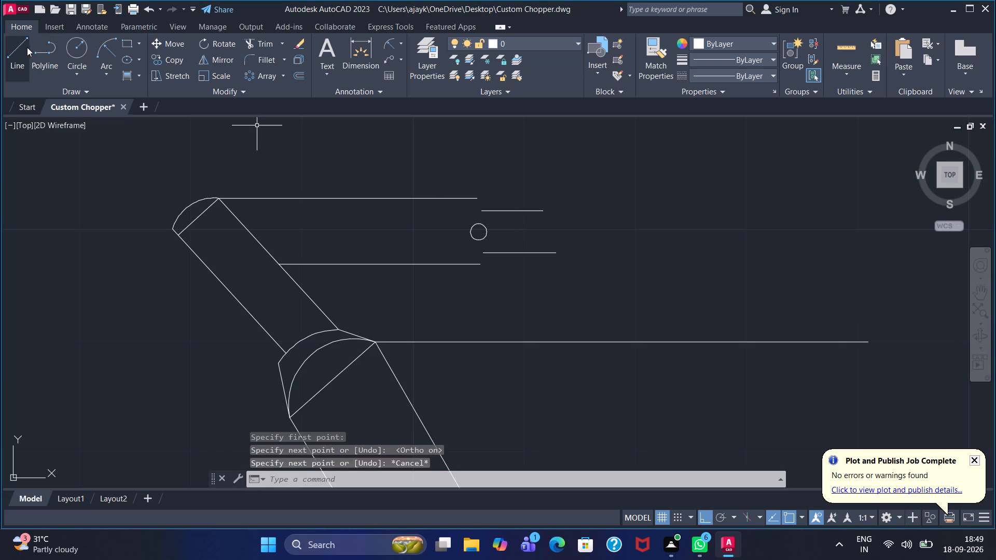
With Ortho off, draw a two-segment line from the lower short line's front end through the construction line's midpoint to the steering tube's front edge.
left_click(26, 47)
left_click(702, 515)
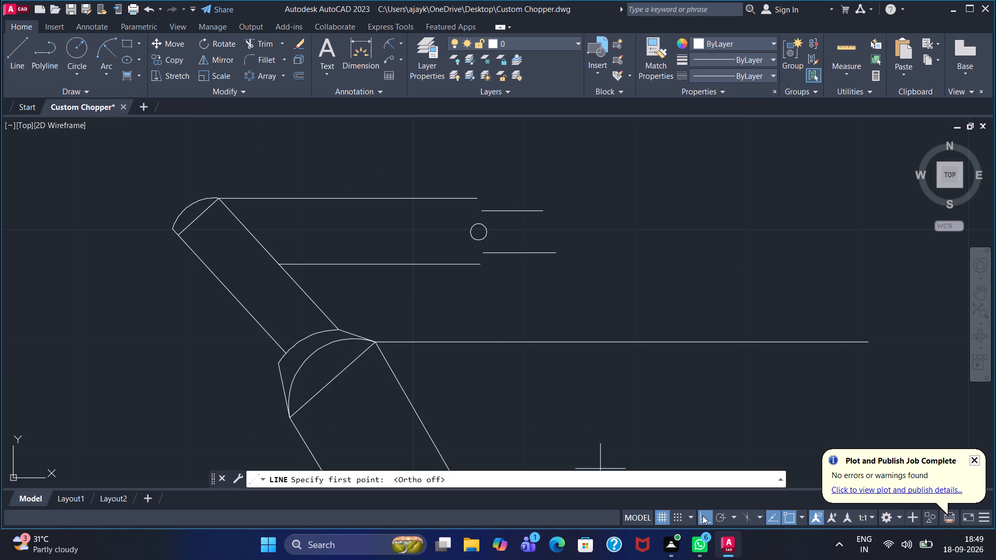
left_click(557, 254)
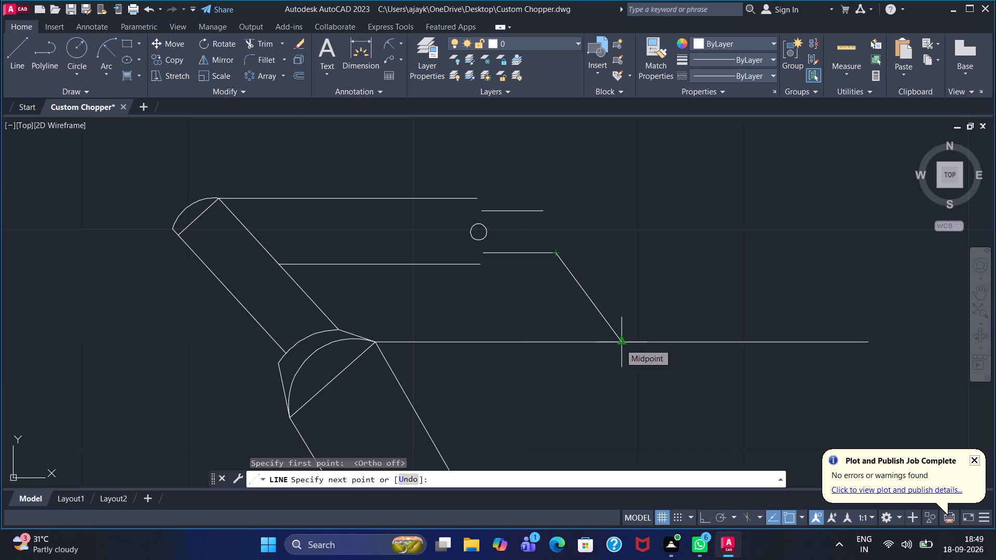
left_click(620, 344)
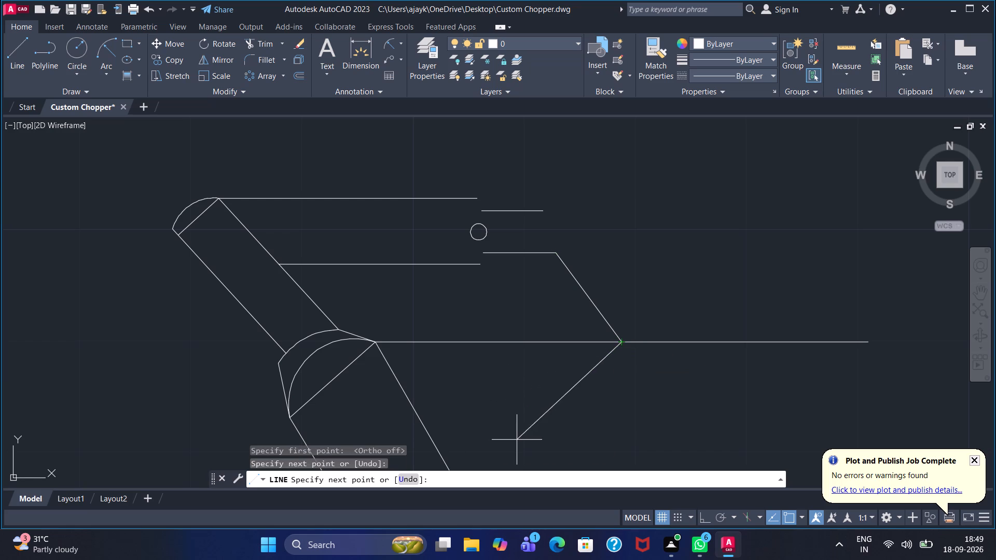
middle_click_drag(518, 440, 494, 325)
scroll(497, 322, "down", 3)
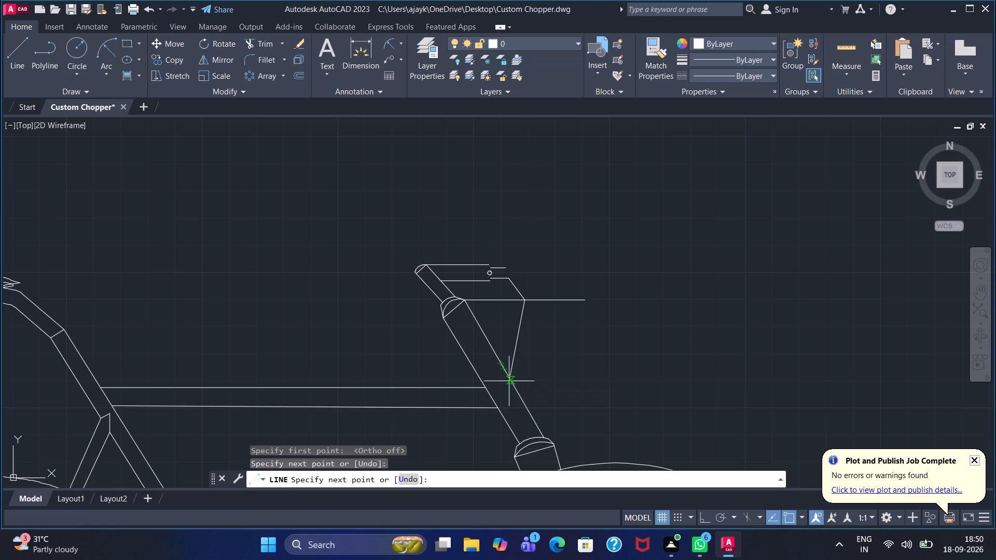
left_click(531, 411)
right_click(588, 333)
left_click(604, 341)
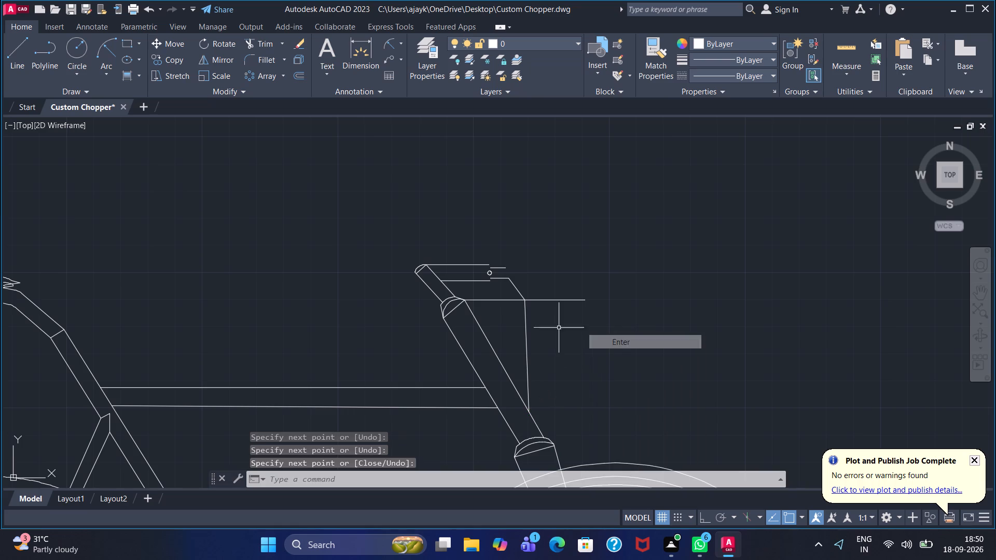
Draw the outer two-segment line from the upper short line's front end, bending just above the construction line and ending lower on the steering tube's front edge.
left_click(9, 51)
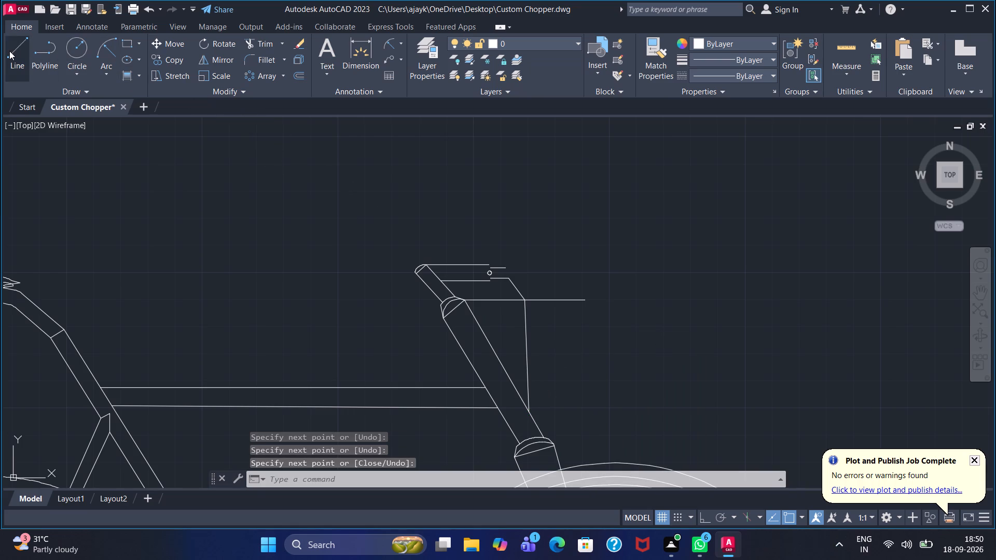
left_click(505, 267)
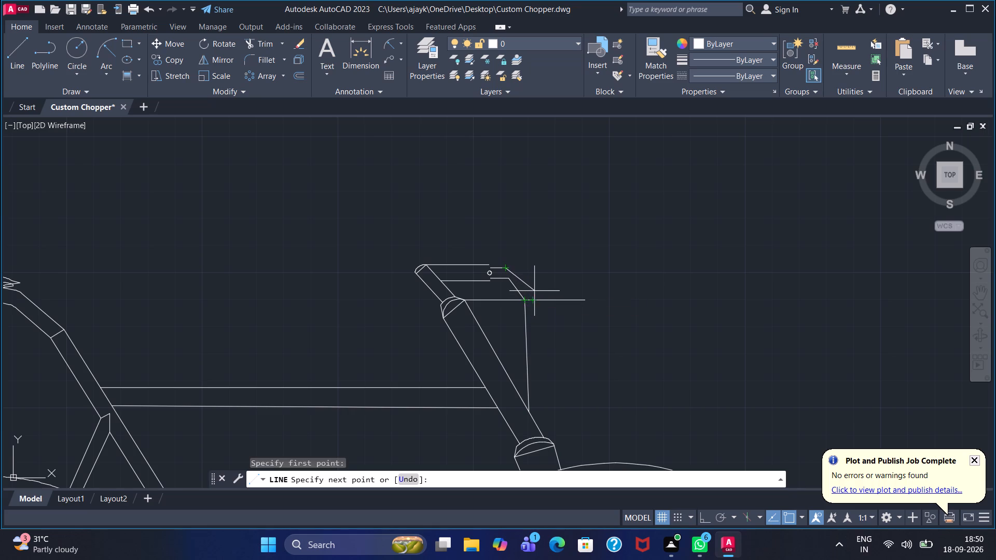
left_click(532, 293)
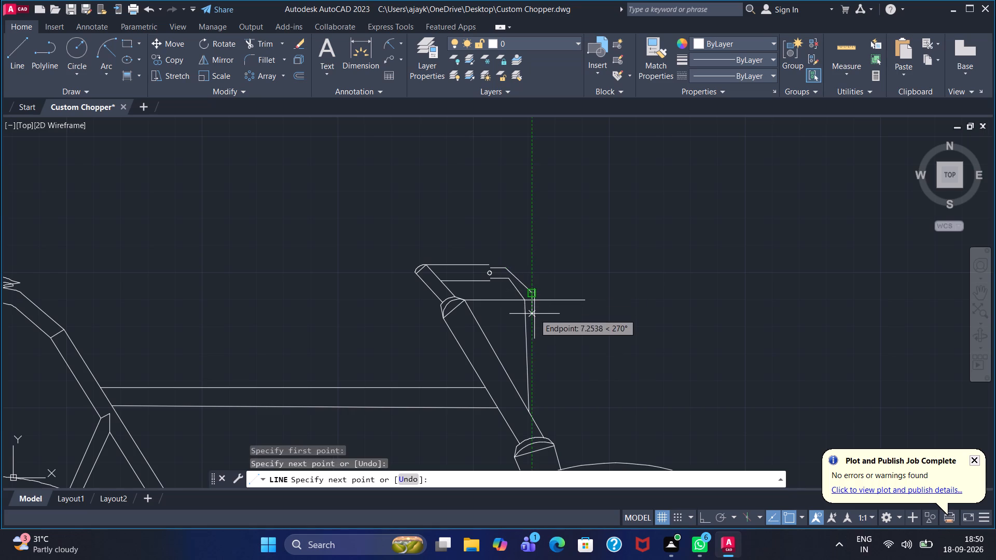
left_click(539, 422)
right_click(587, 361)
left_click(603, 370)
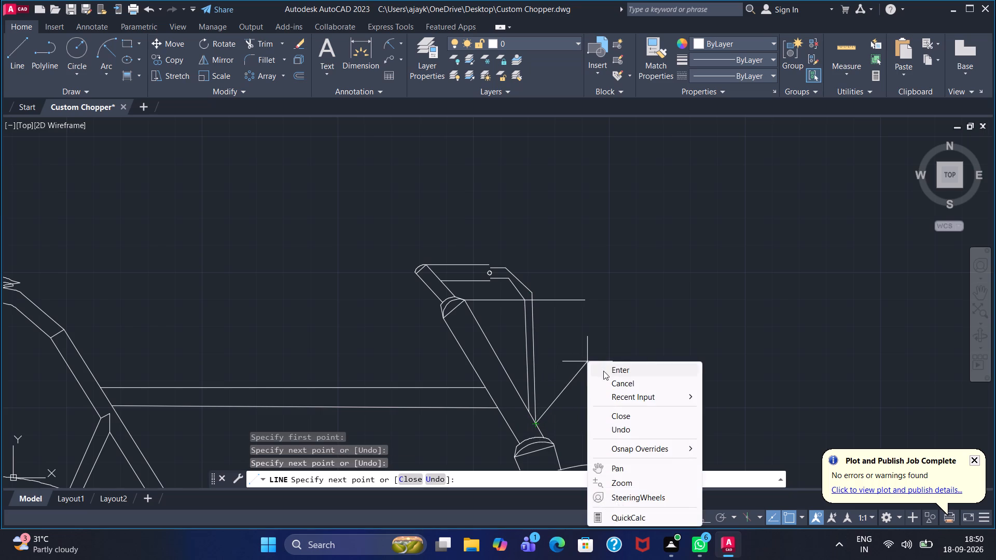
Fillet the bend between the inner slanted line and inner descending line with a radius of 15.
scroll(519, 297, "up", 3)
scroll(519, 288, "down", 1)
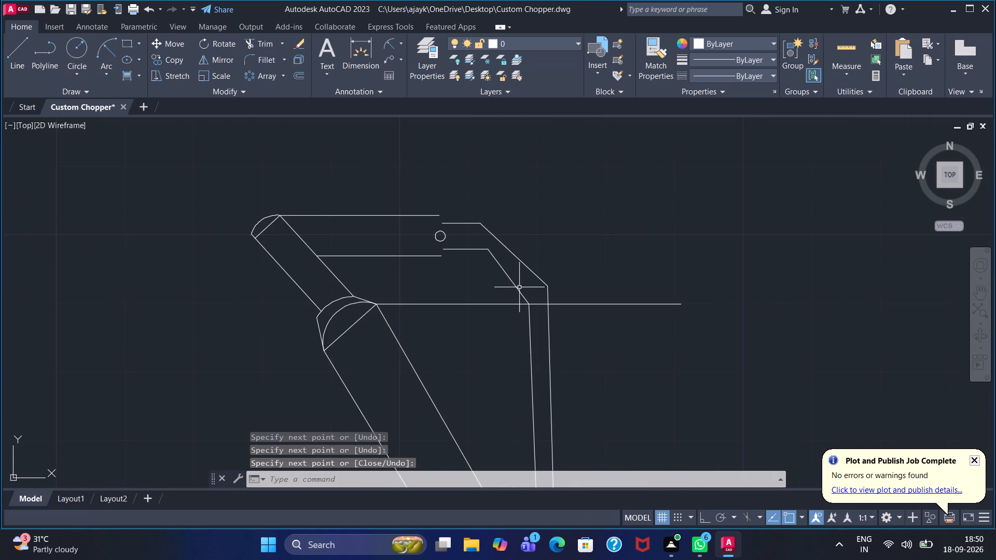
scroll(519, 286, "up", 1)
scroll(519, 286, "down", 1)
left_click(261, 57)
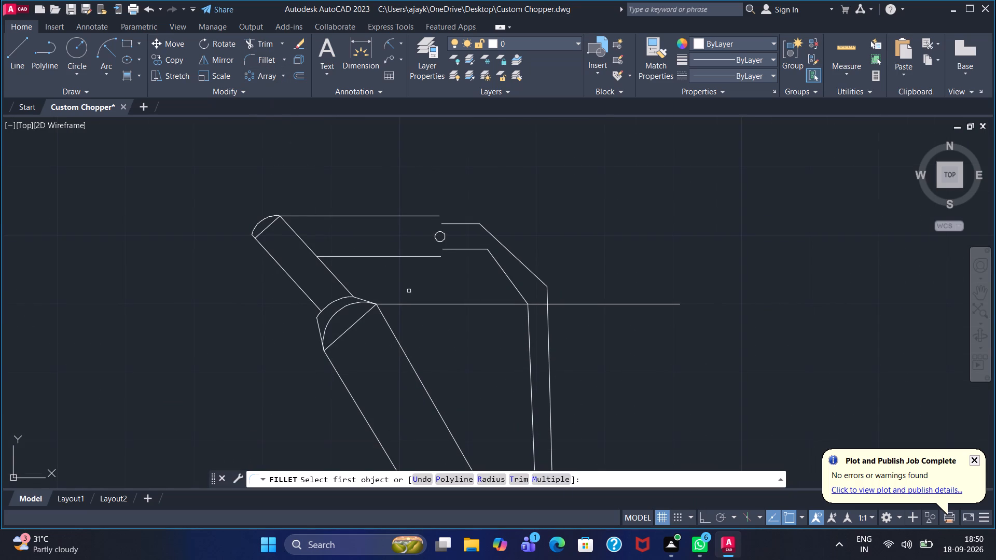
left_click(486, 478)
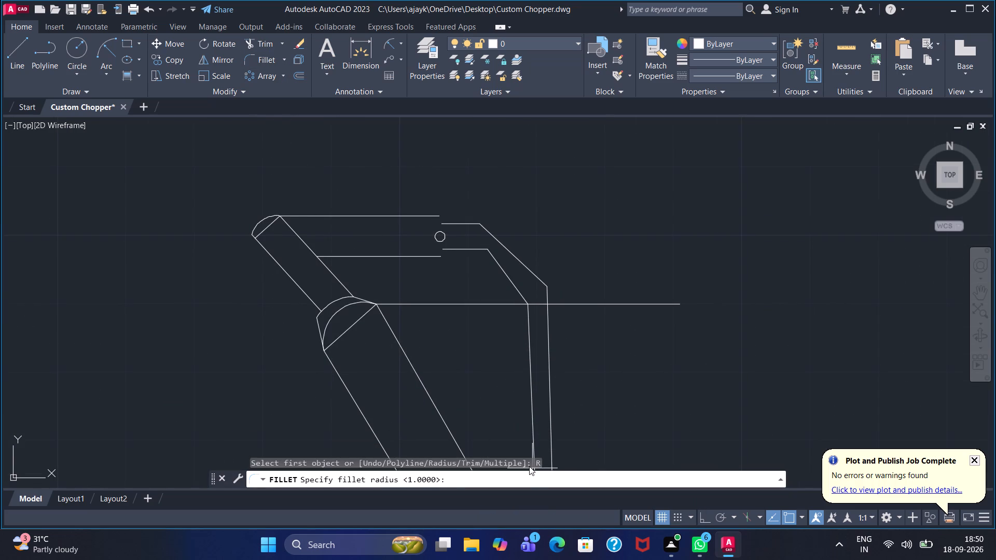
type("15")
key("Return")
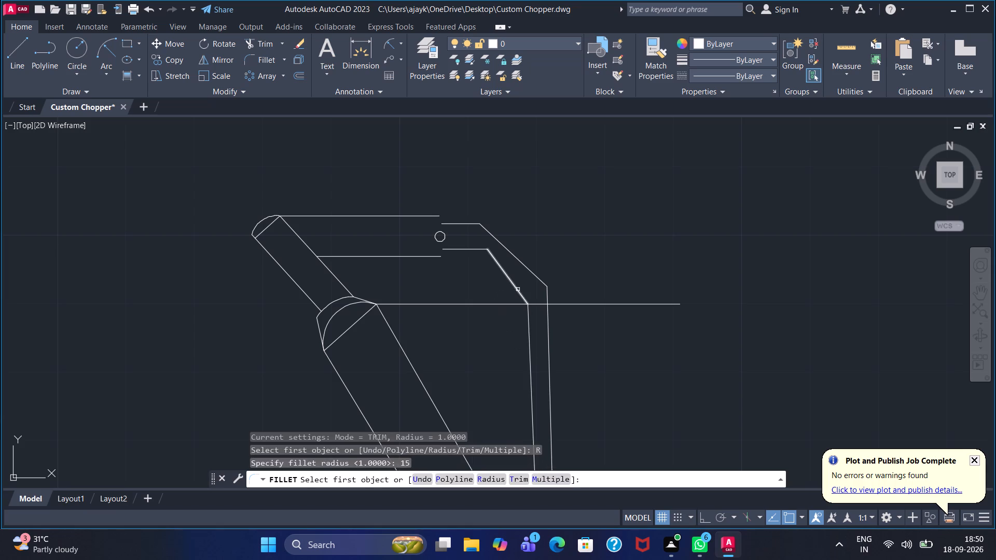
left_click(518, 289)
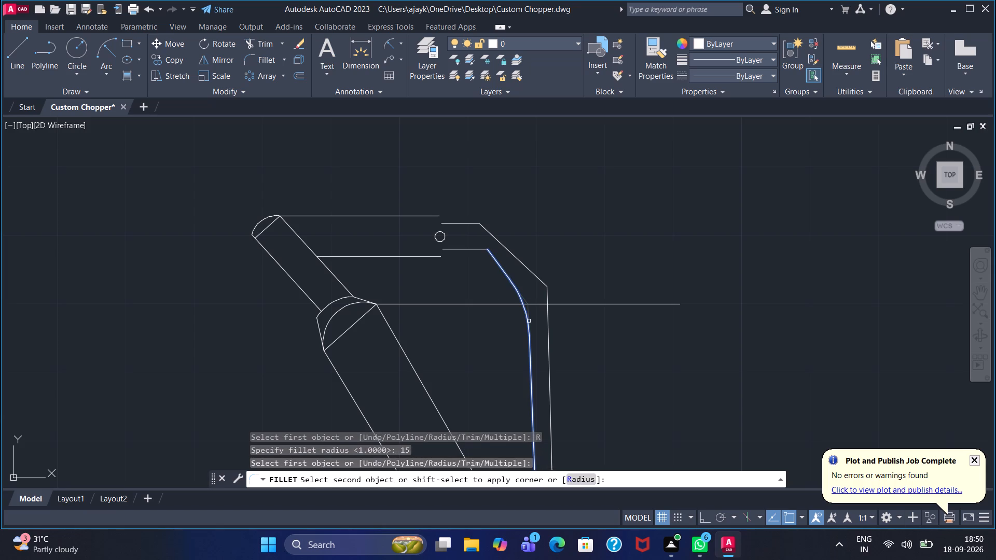
left_click(529, 321)
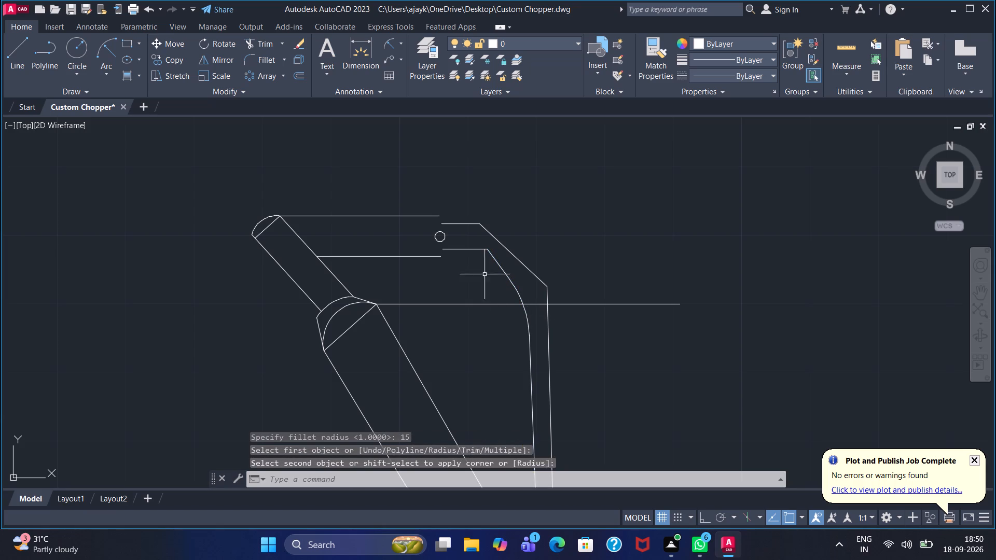
Fillet the bend between the outer slanted line and outer descending line with a radius of 15.
left_click(268, 58)
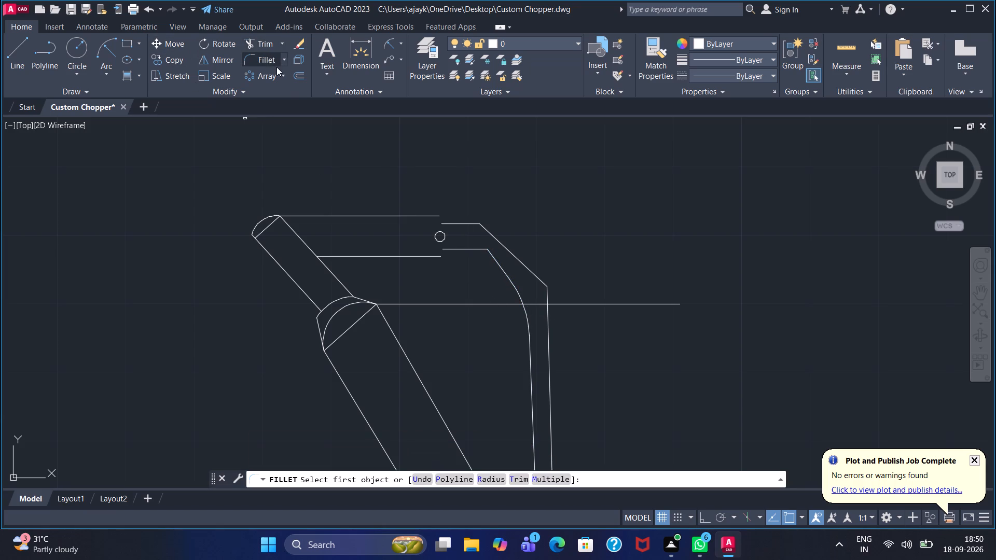
left_click(490, 479)
type("15")
key("Return")
left_click(539, 277)
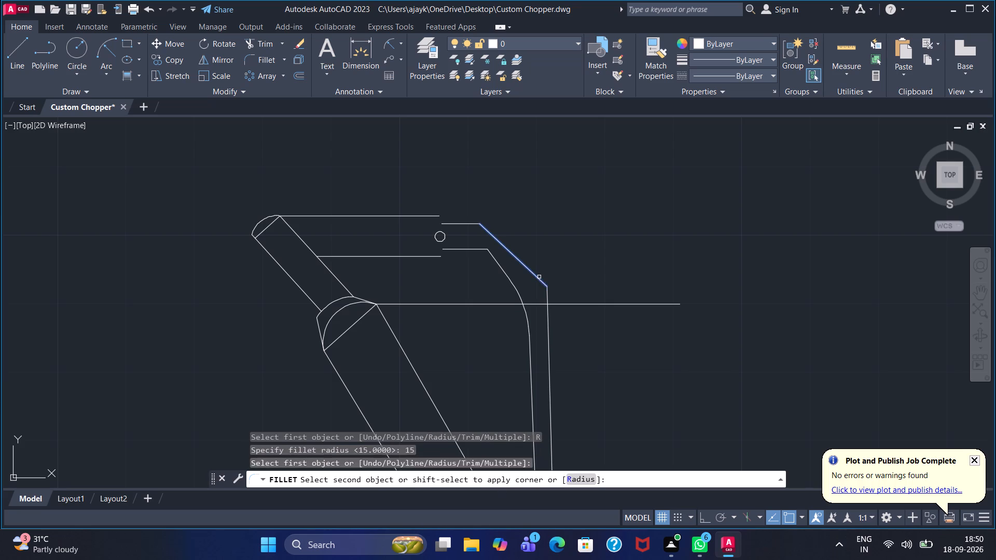
left_click(547, 302)
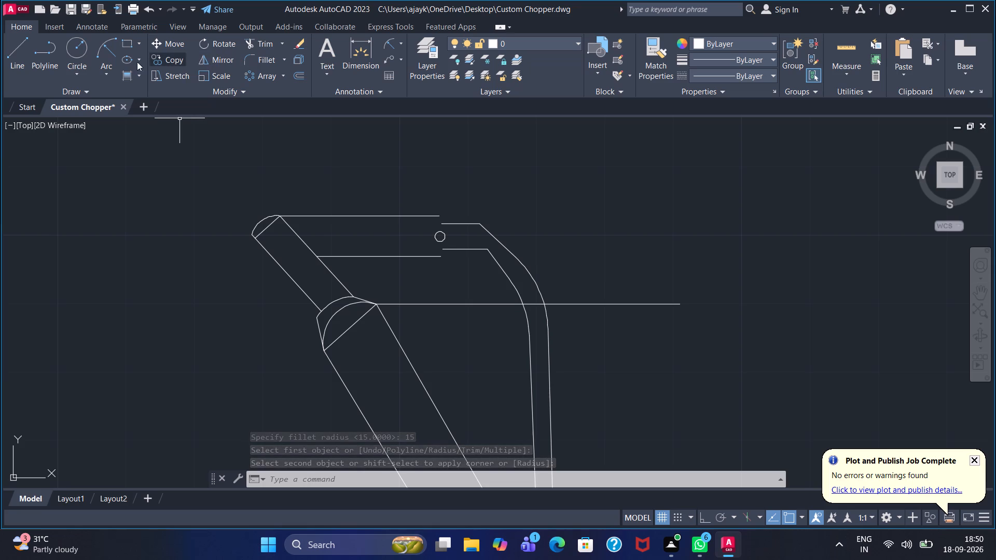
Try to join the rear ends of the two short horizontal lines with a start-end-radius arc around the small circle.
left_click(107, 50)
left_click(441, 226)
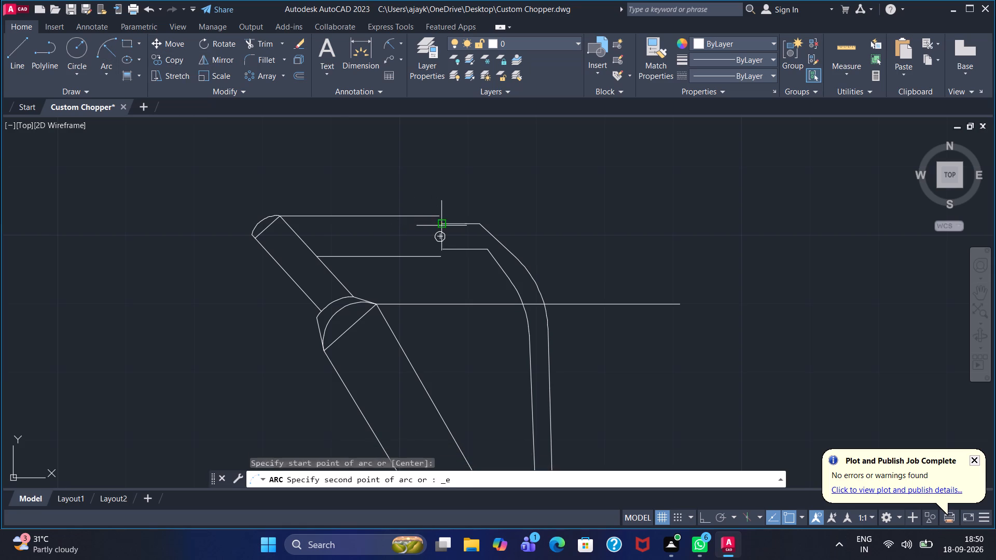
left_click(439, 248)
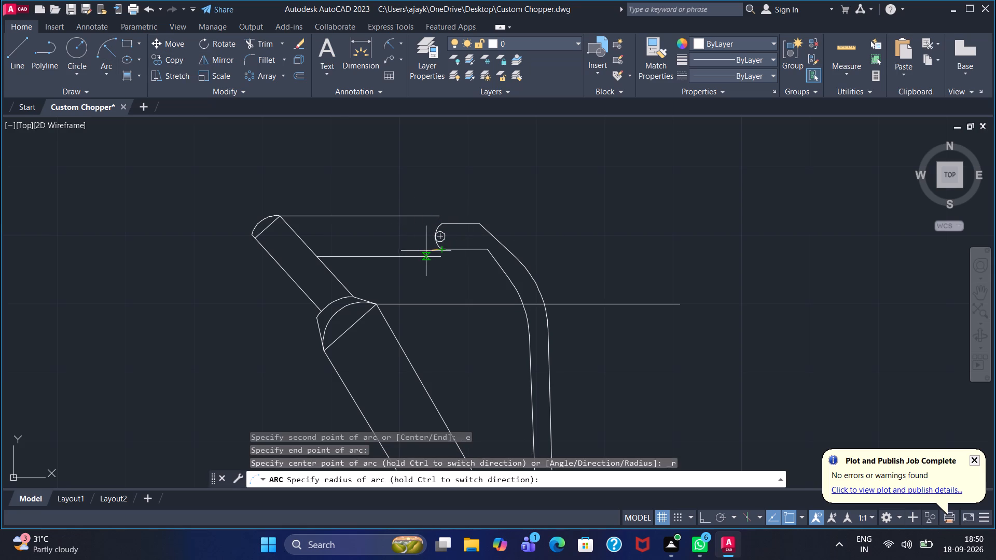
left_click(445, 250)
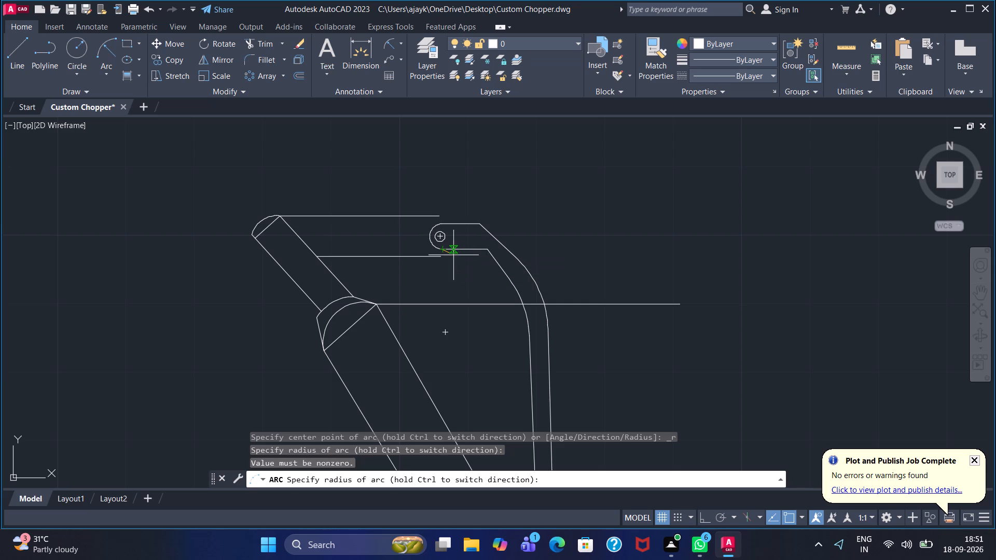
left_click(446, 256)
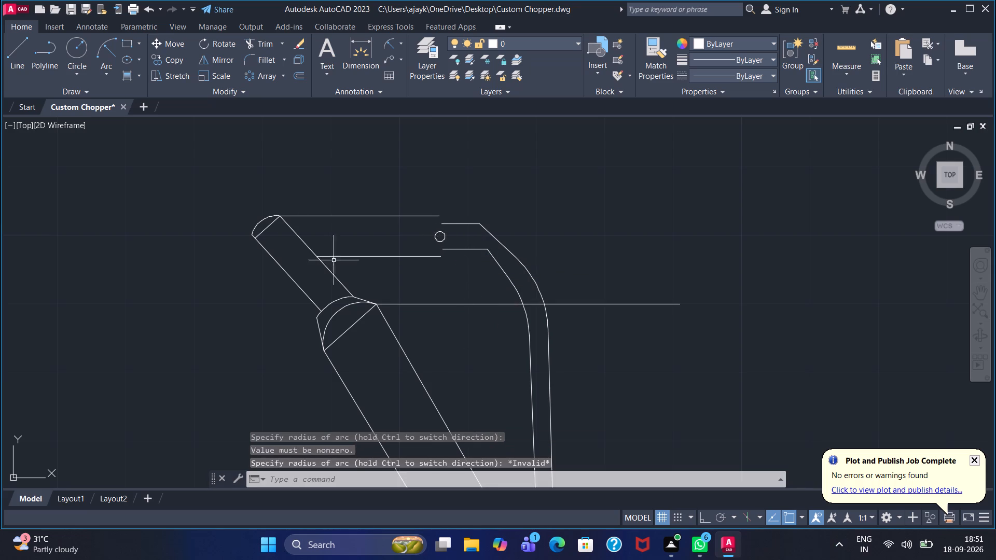
Draw a larger circle concentric with the small circle, sized to meet the rear ends of the two short horizontal lines.
left_click(82, 45)
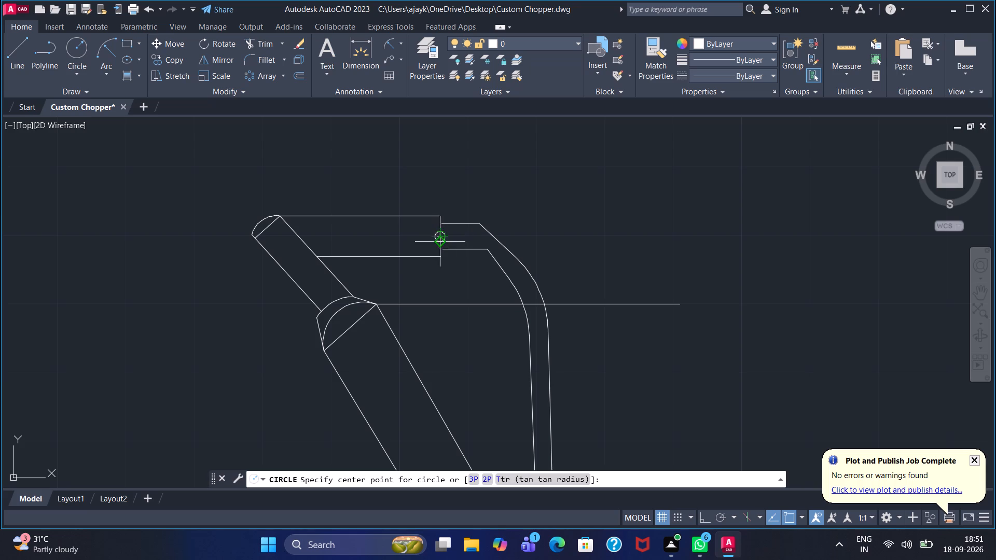
scroll(438, 241, "up", 3)
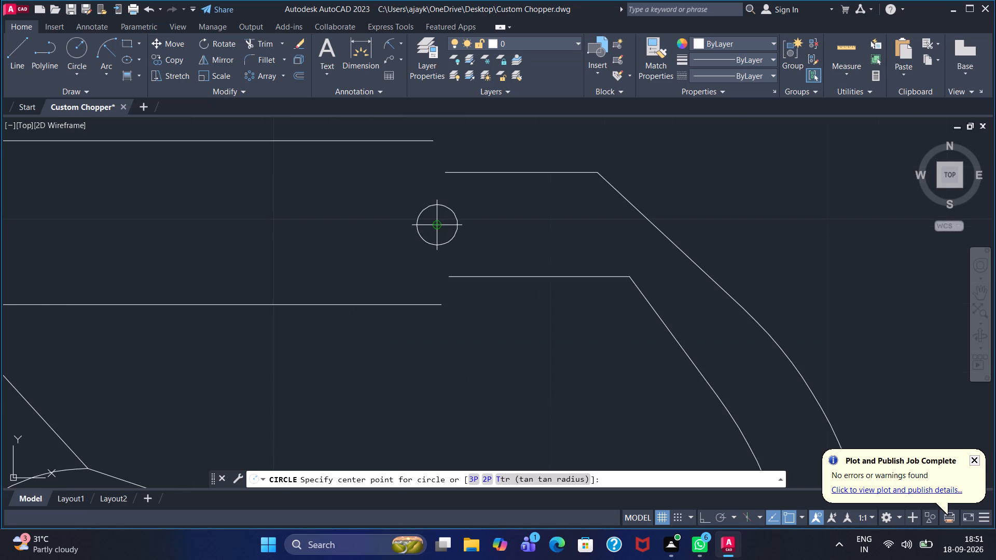
left_click(438, 226)
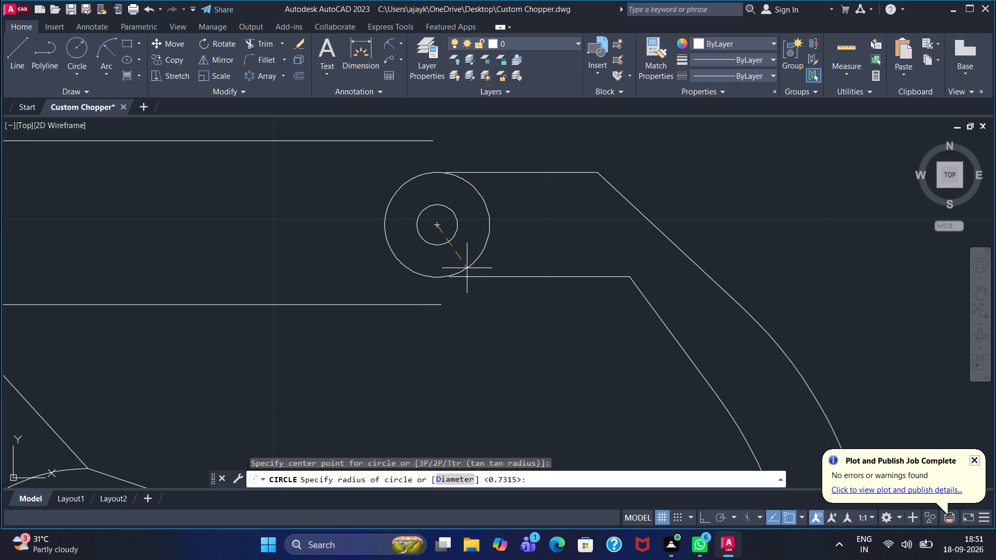
left_click(467, 268)
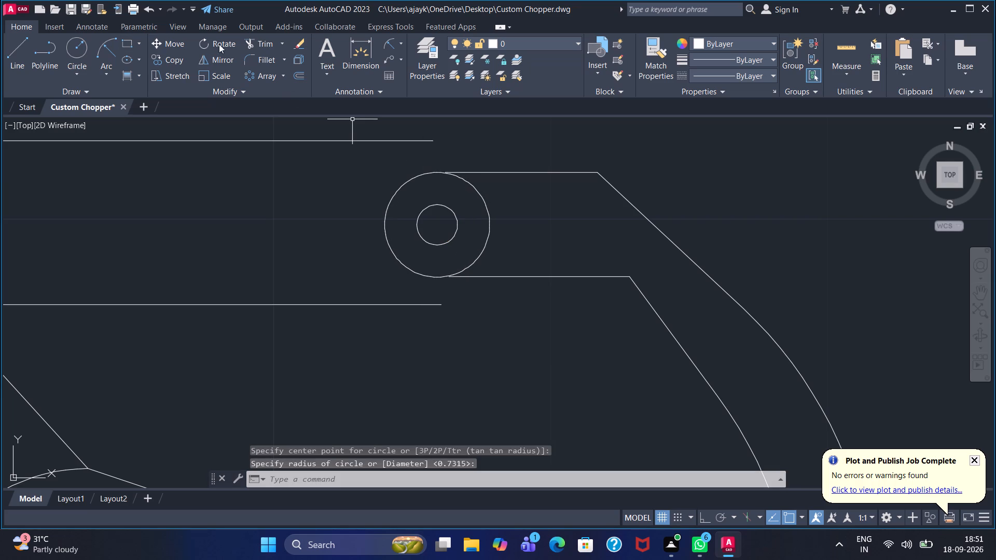
Trim away the larger circle around the small circle at the bracket's rear end.
left_click(258, 44)
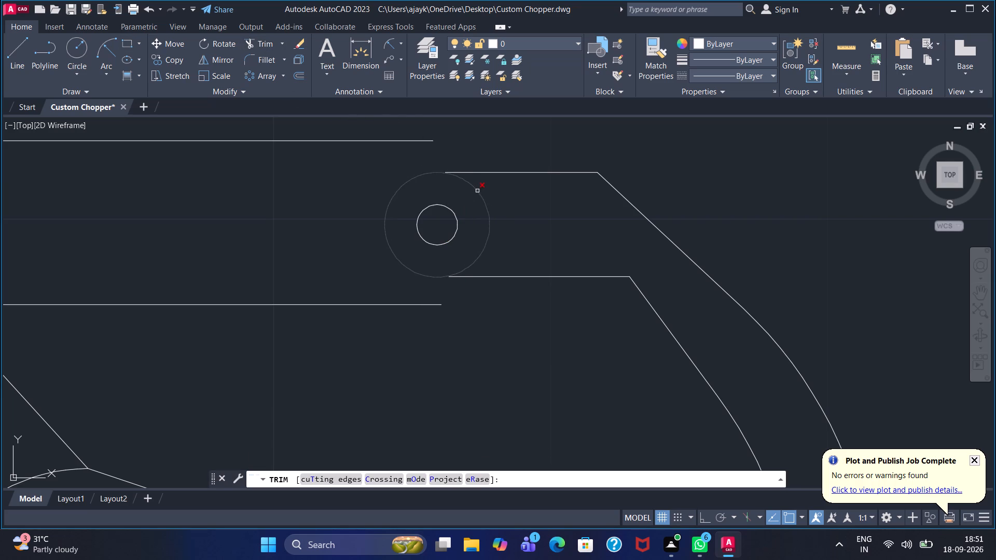
scroll(479, 228, "up", 1)
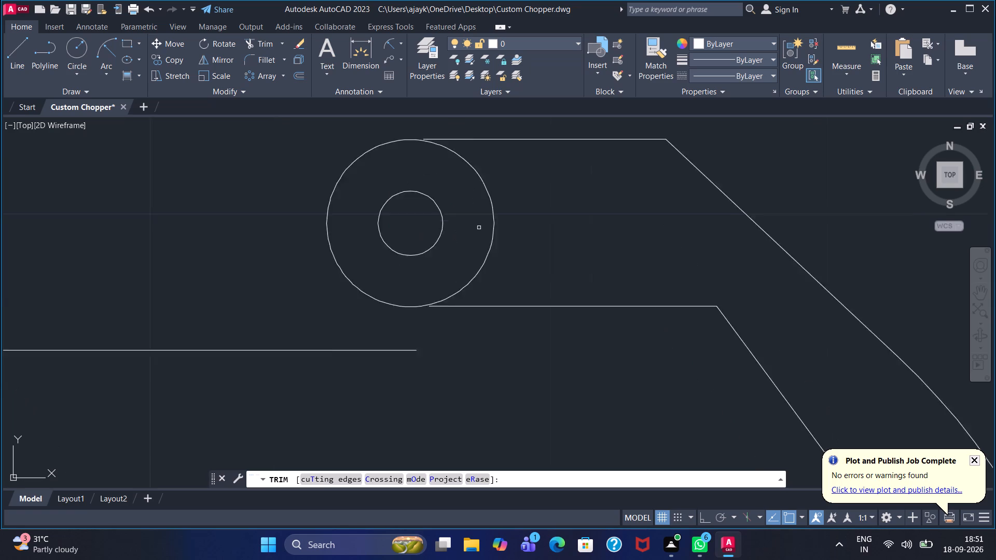
scroll(479, 228, "up", 1)
scroll(480, 228, "down", 1)
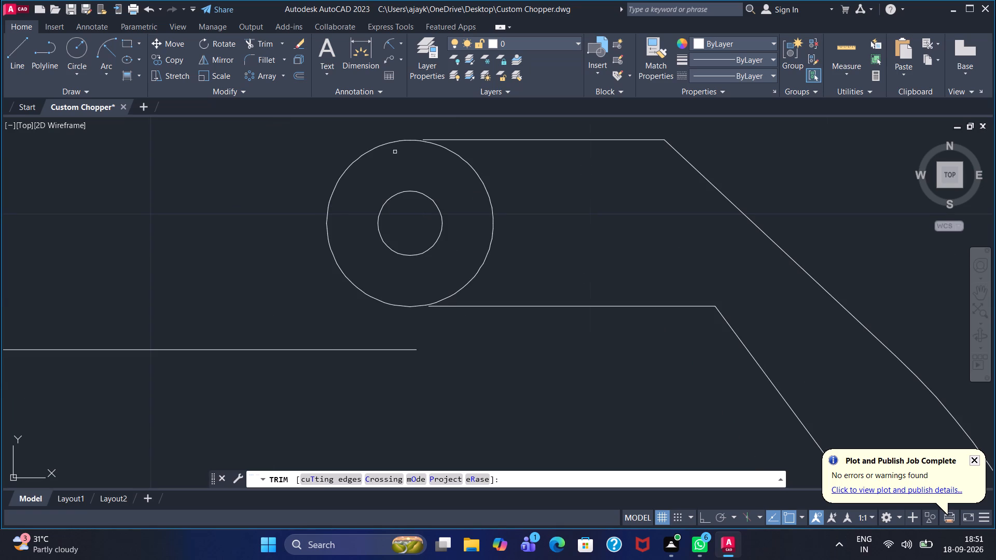
left_click(384, 143)
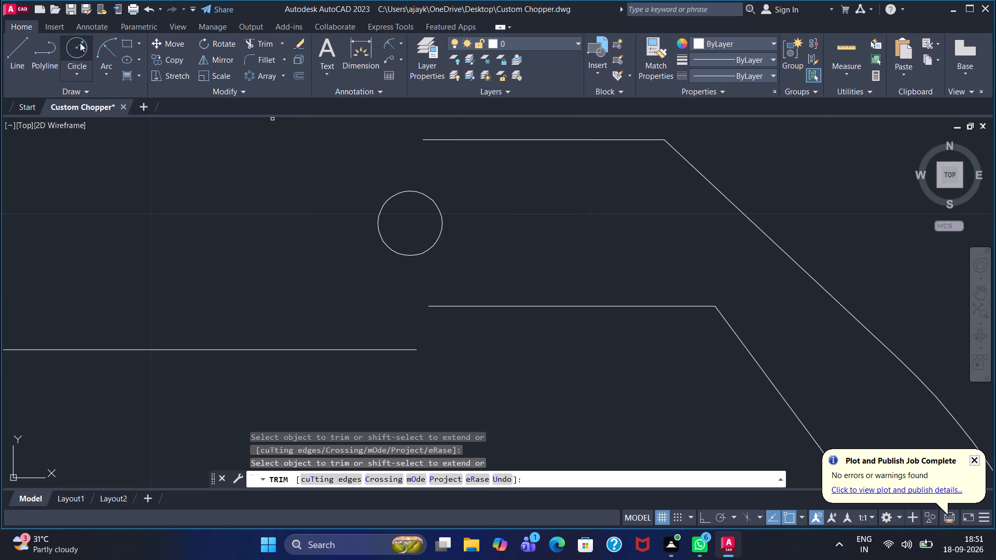
Draw a new circle concentric with the small circle, sized slightly beyond the rear ends of the two short horizontal lines.
left_click(78, 43)
left_click(412, 219)
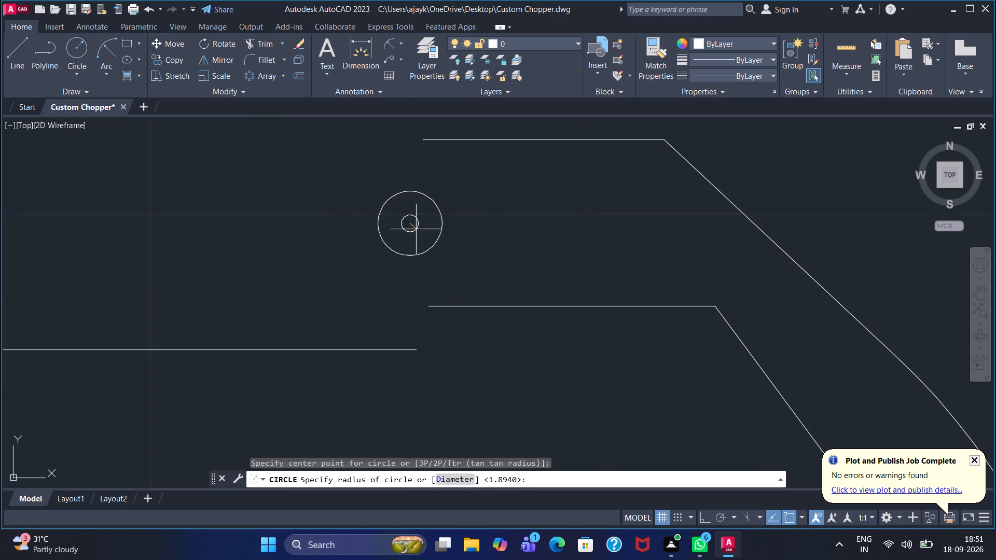
left_click(464, 290)
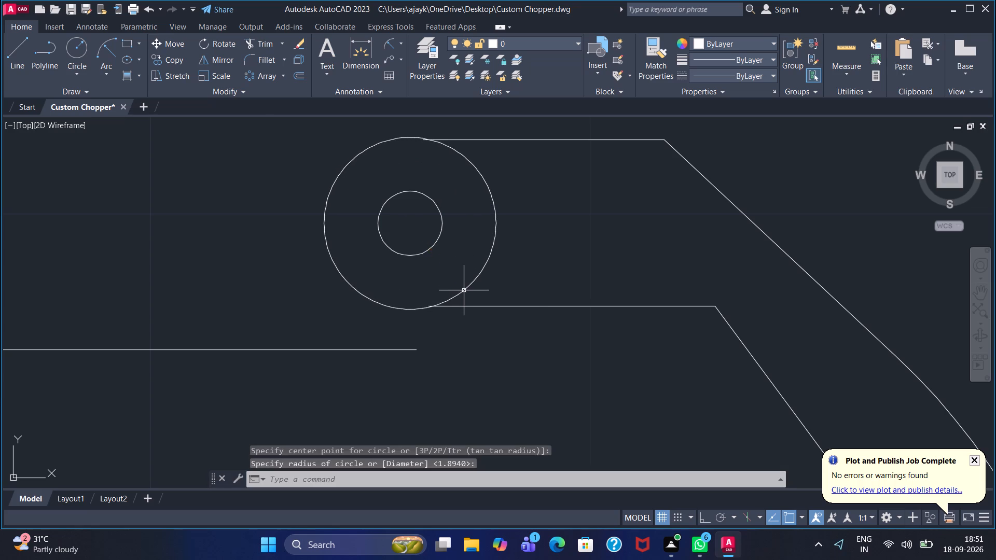
Trim the larger circle's front part between the two short horizontal lines and the line ends overhanging inside the circle.
left_click(264, 43)
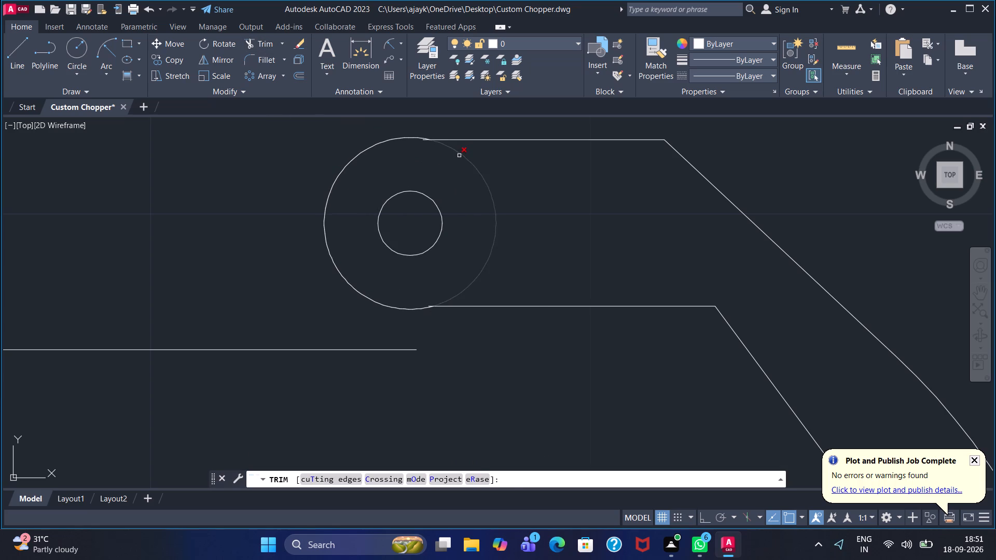
left_click(459, 156)
scroll(433, 298, "up", 5)
left_click(398, 350)
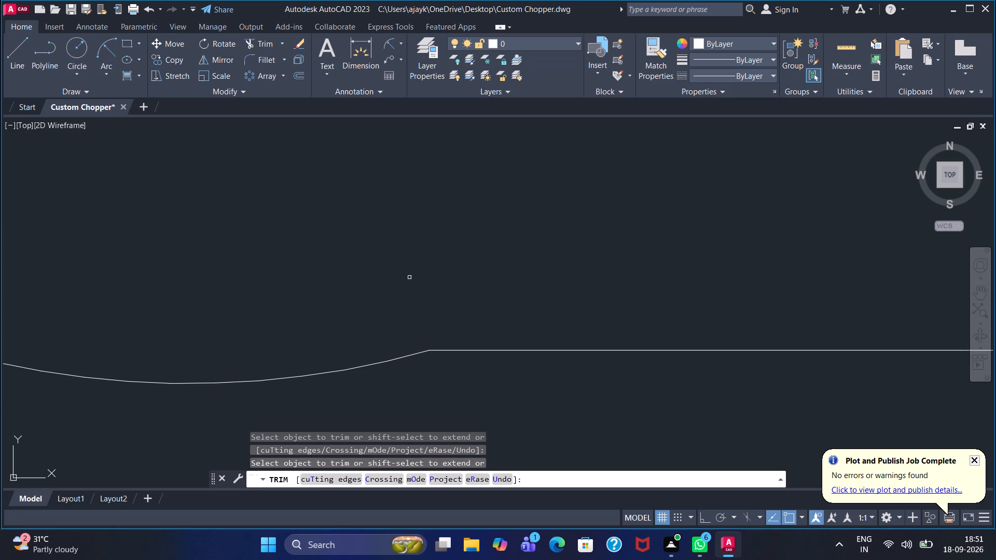
scroll(418, 282, "up", 3)
scroll(420, 282, "down", 4)
scroll(420, 275, "up", 1)
scroll(420, 275, "down", 2)
scroll(445, 227, "down", 2)
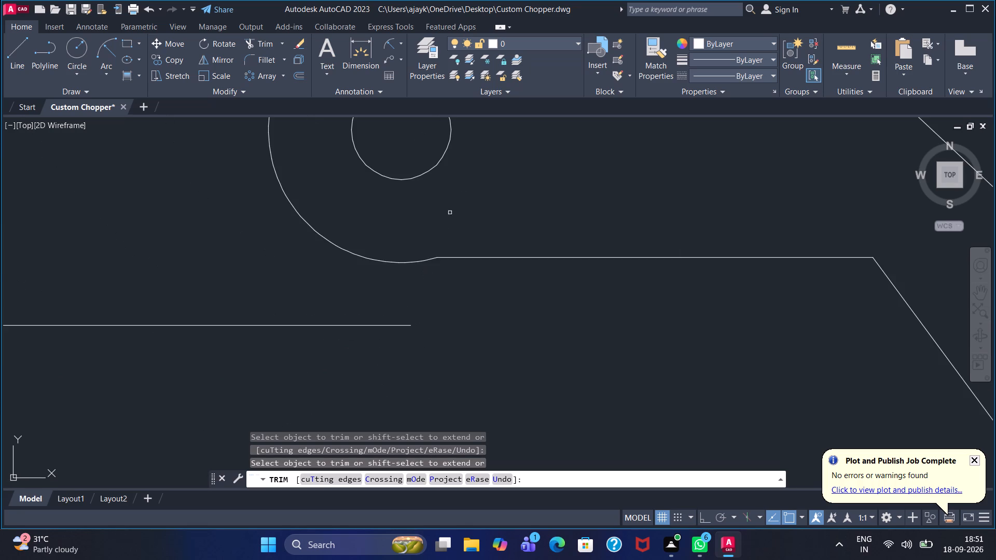
middle_click_drag(467, 183, 403, 353)
scroll(471, 188, "down", 1)
scroll(370, 247, "up", 4)
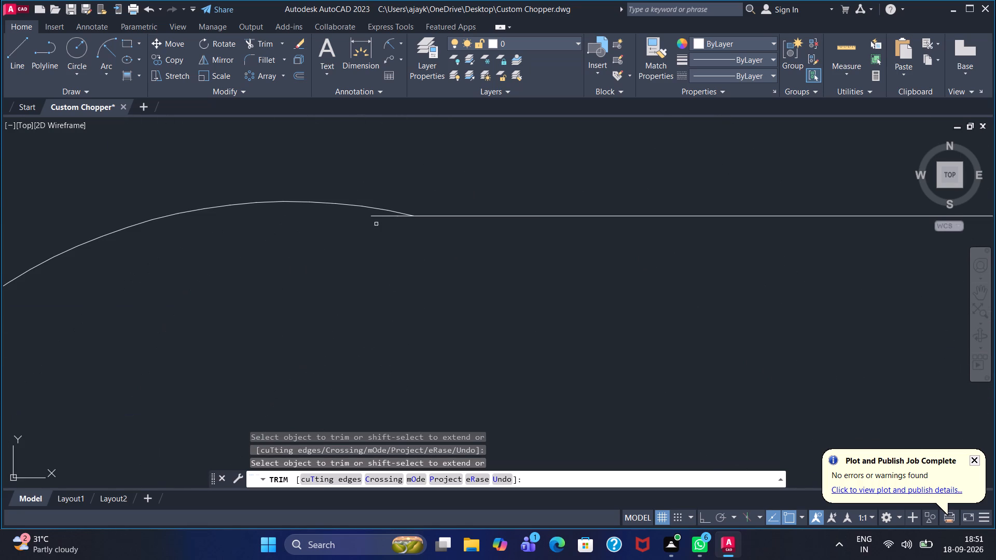
left_click(379, 217)
Draw a line chain from the bracket's outer slanted line: gently descending forward, rising steeply, short horizontal, and slanting back down.
scroll(453, 327, "down", 6)
scroll(462, 332, "up", 1)
scroll(462, 332, "down", 1)
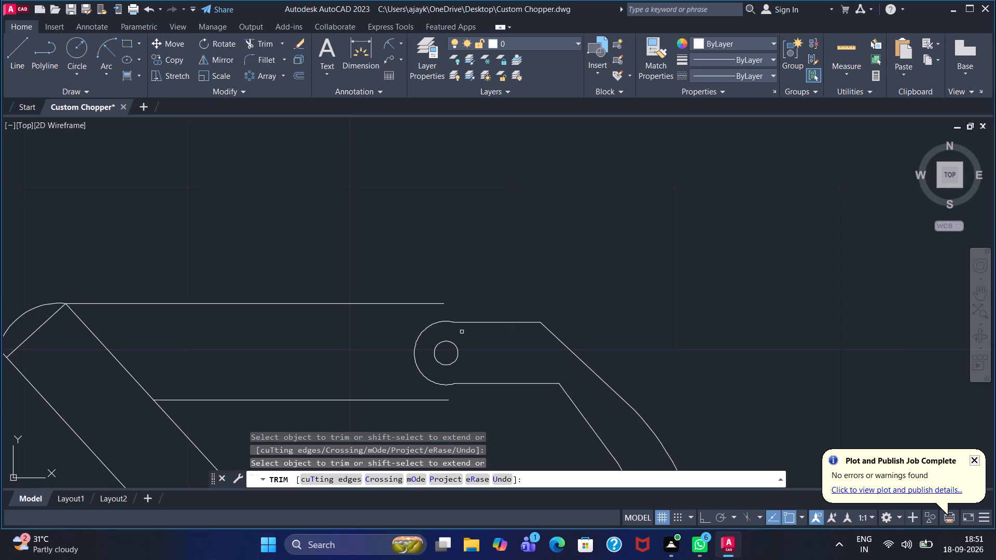
scroll(468, 335, "up", 1)
scroll(468, 335, "down", 1)
scroll(536, 357, "down", 6)
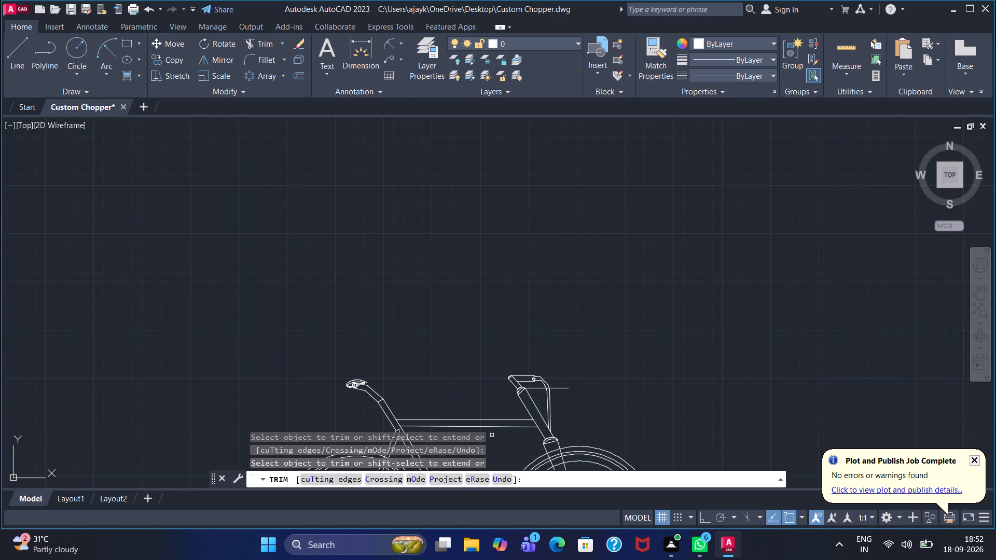
scroll(563, 393, "up", 1)
middle_click_drag(572, 363, 552, 289)
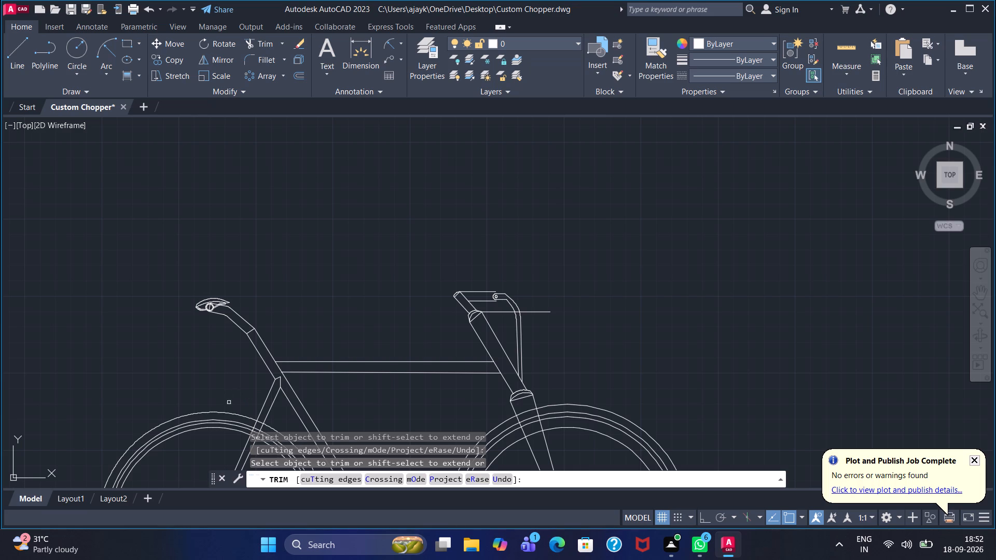
left_click(10, 52)
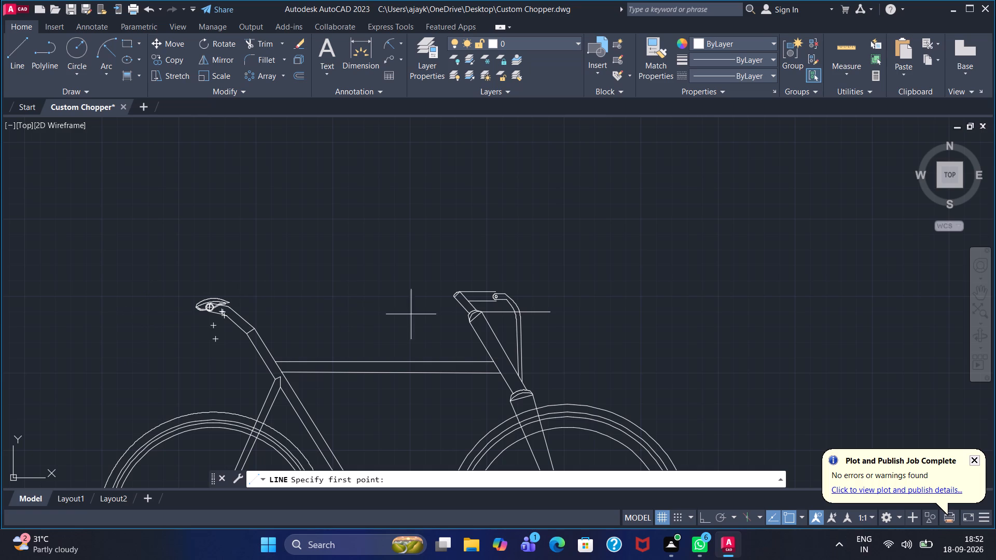
scroll(506, 299, "up", 4)
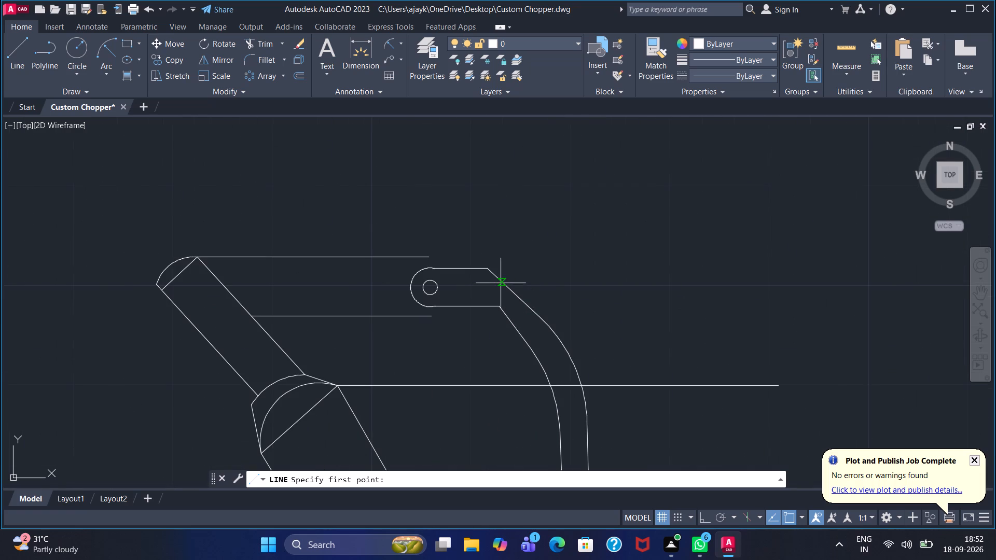
left_click(502, 282)
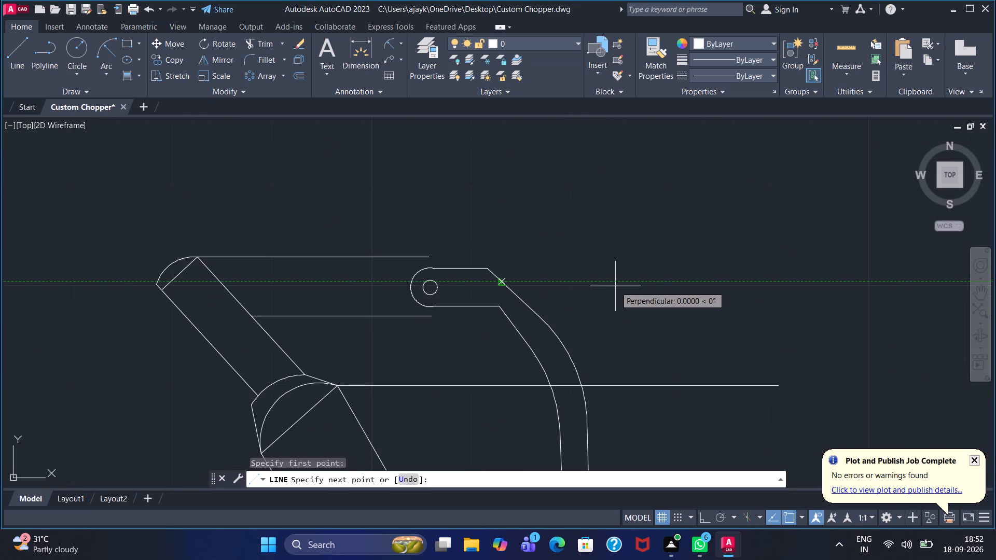
left_click(578, 288)
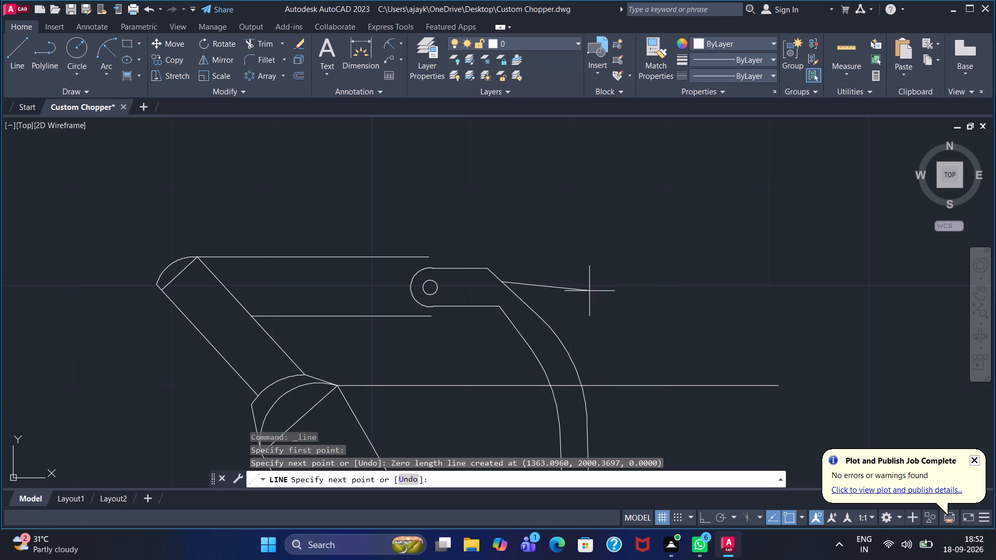
left_click(582, 289)
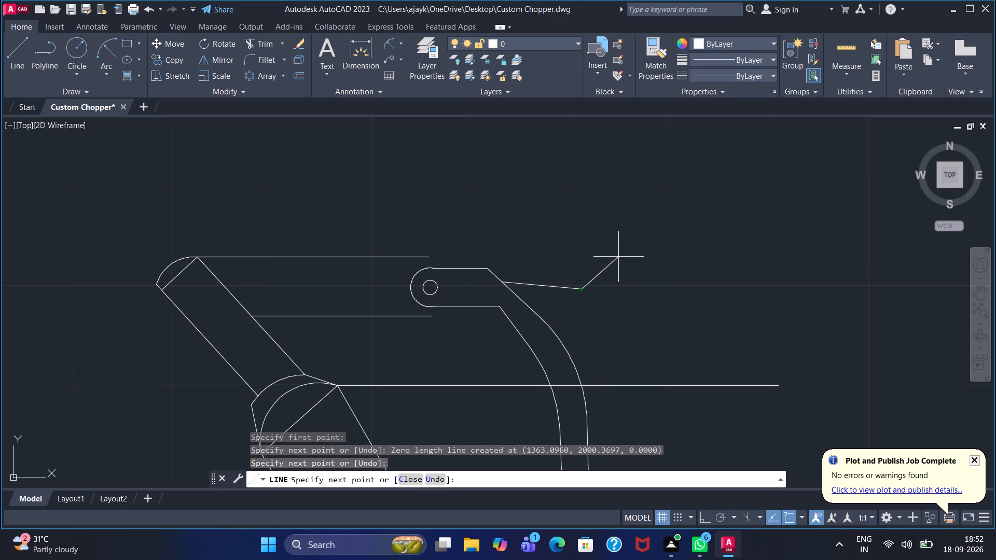
left_click(619, 256)
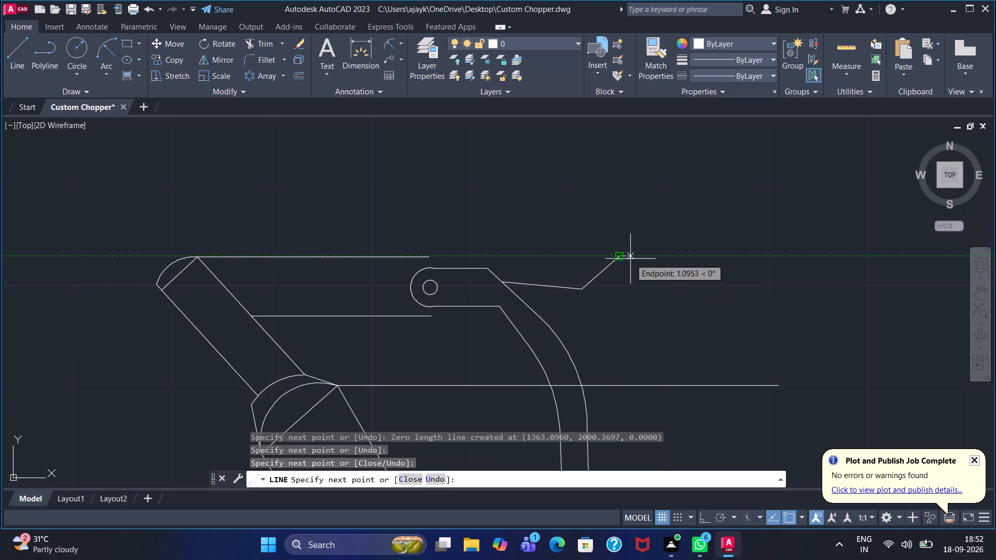
left_click(632, 261)
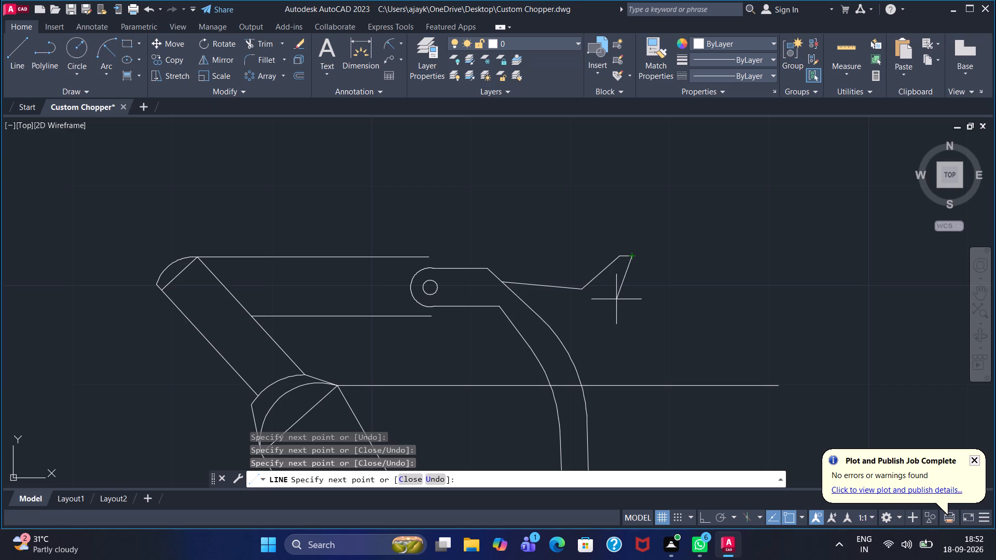
left_click(618, 295)
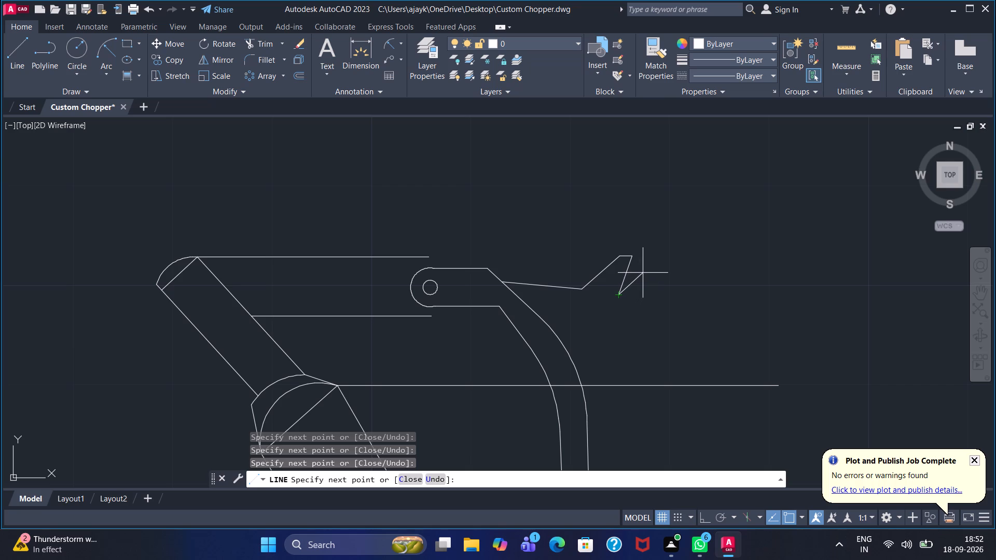
right_click(643, 272)
left_click(657, 279)
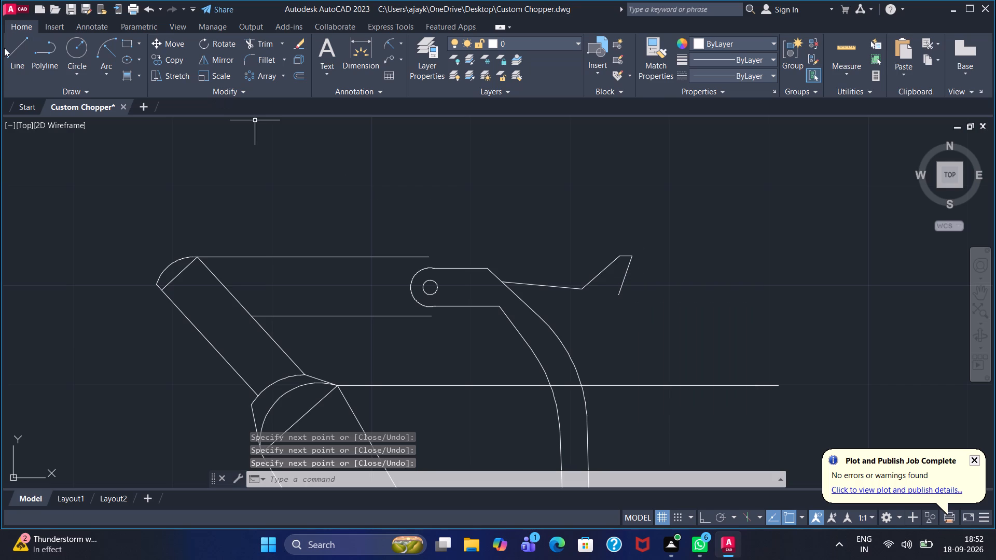
Draw a second line chain from the bracket's outer bend arc: rising forward past the first chain's end, dropping steeply, and rising briefly.
left_click(4, 48)
left_click(21, 57)
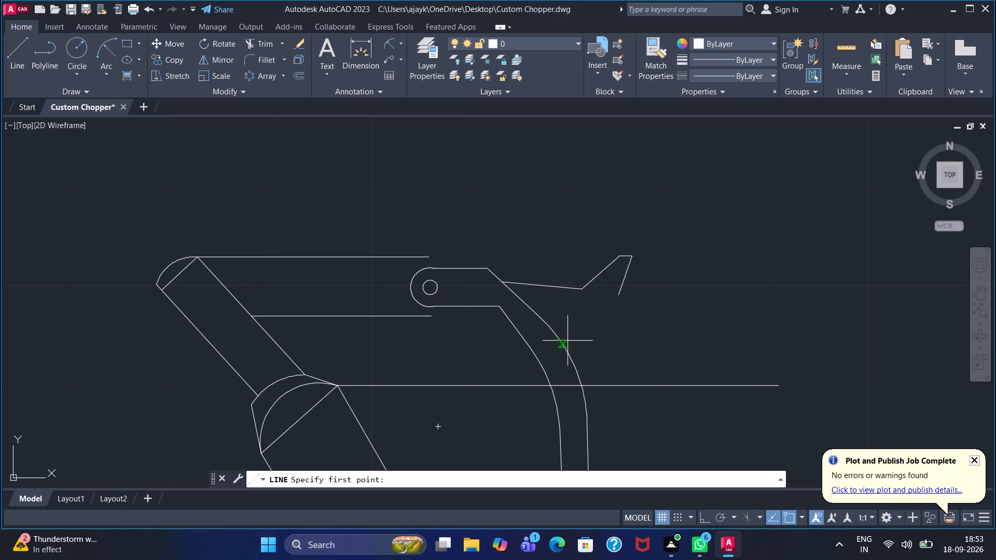
left_click(568, 341)
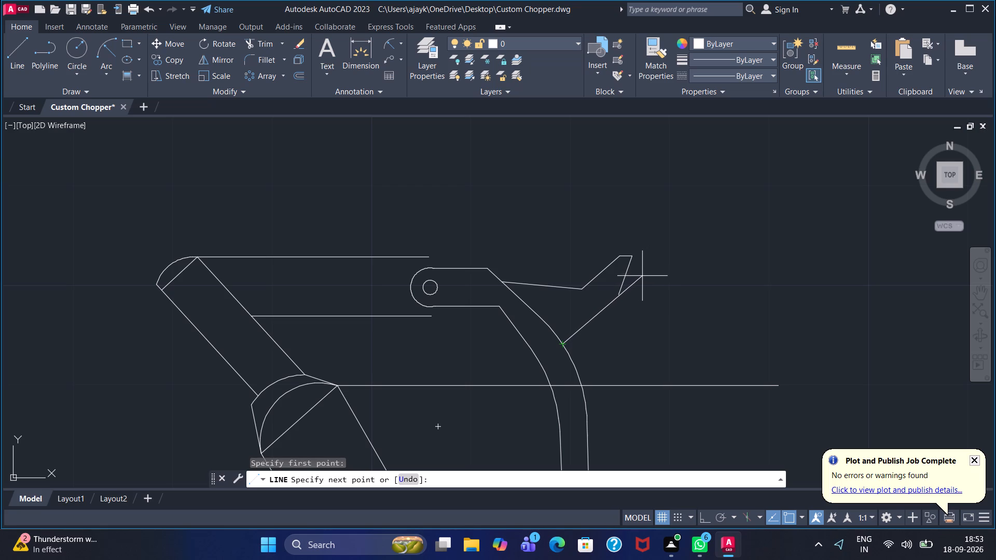
left_click(639, 277)
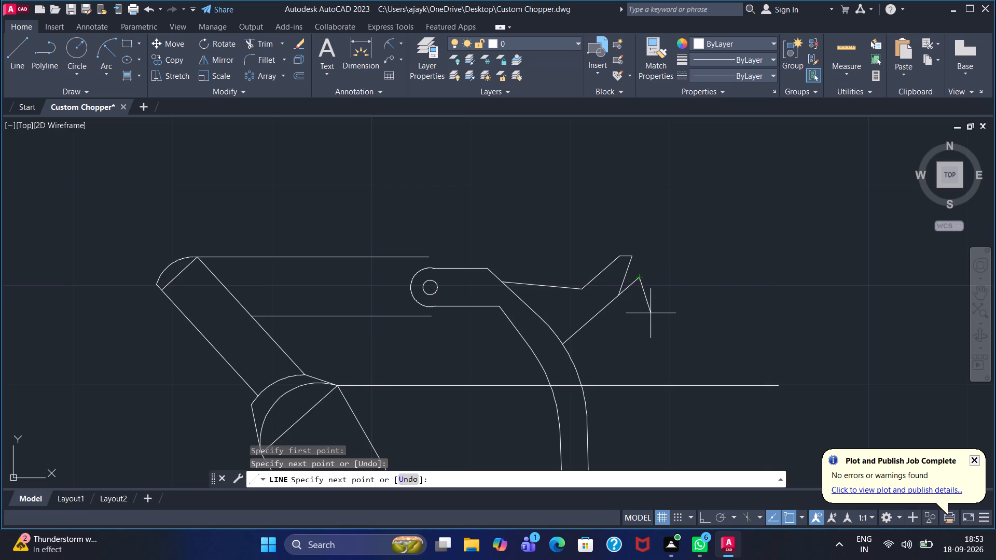
left_click(651, 313)
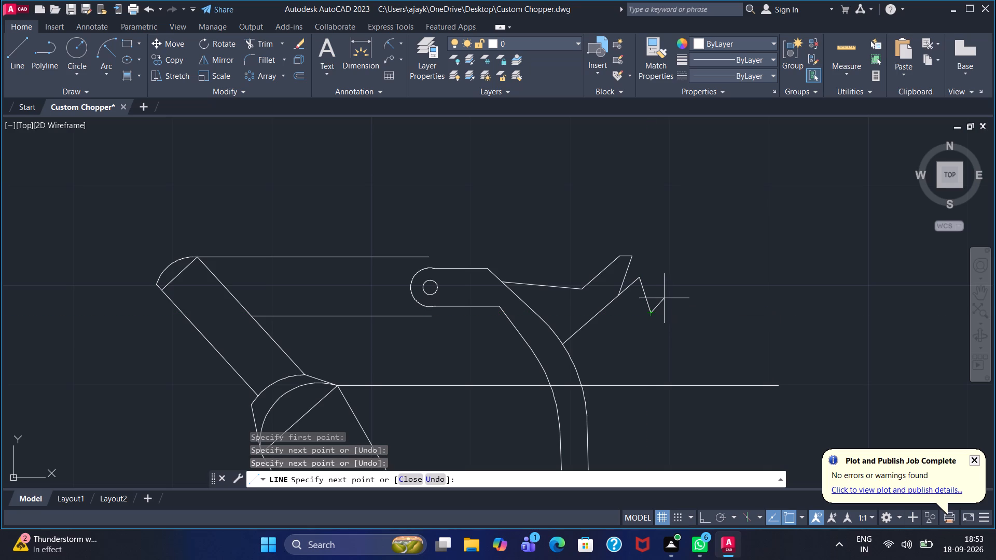
left_click(664, 298)
right_click(719, 248)
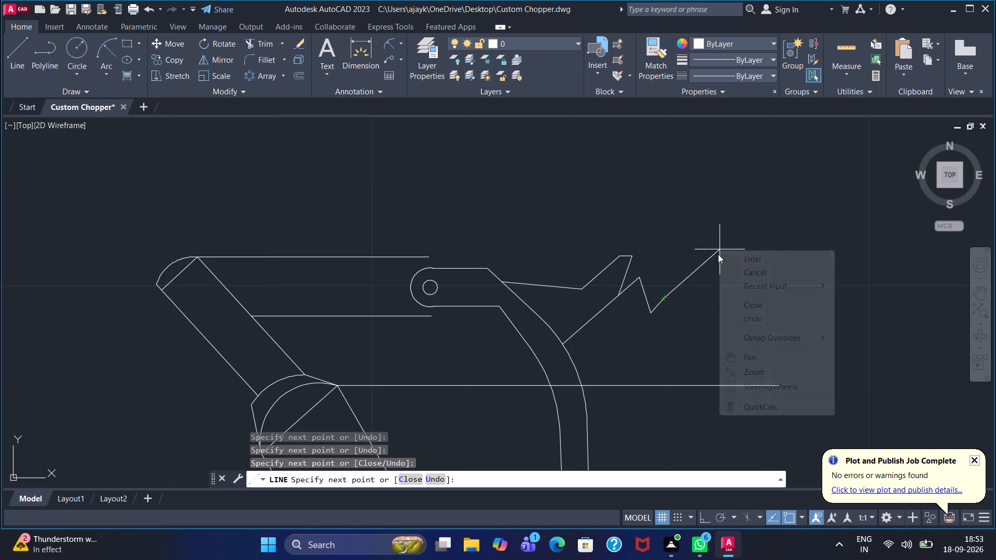
left_click(722, 257)
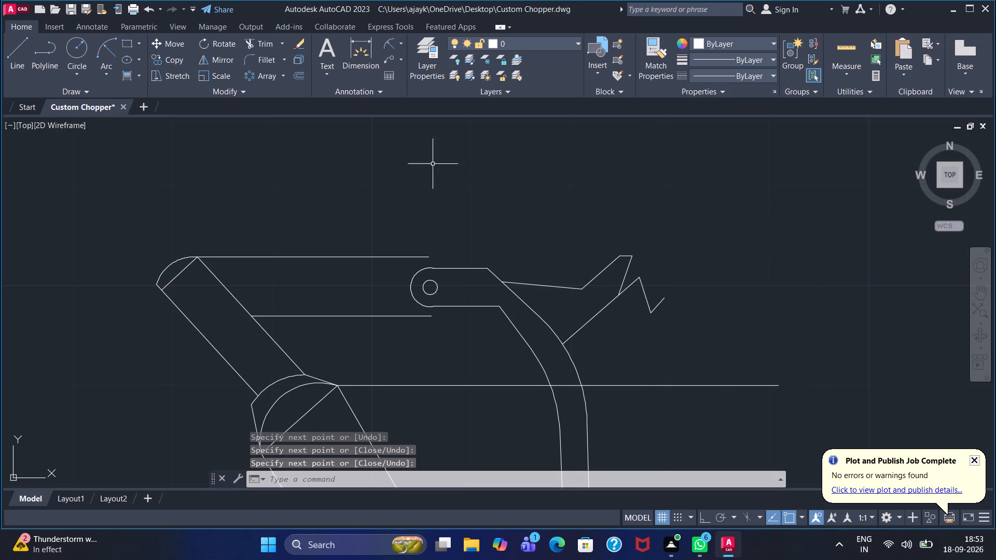
Fillet the corner between the first chain's gently descending line and rising line with a radius of 5.
left_click(257, 61)
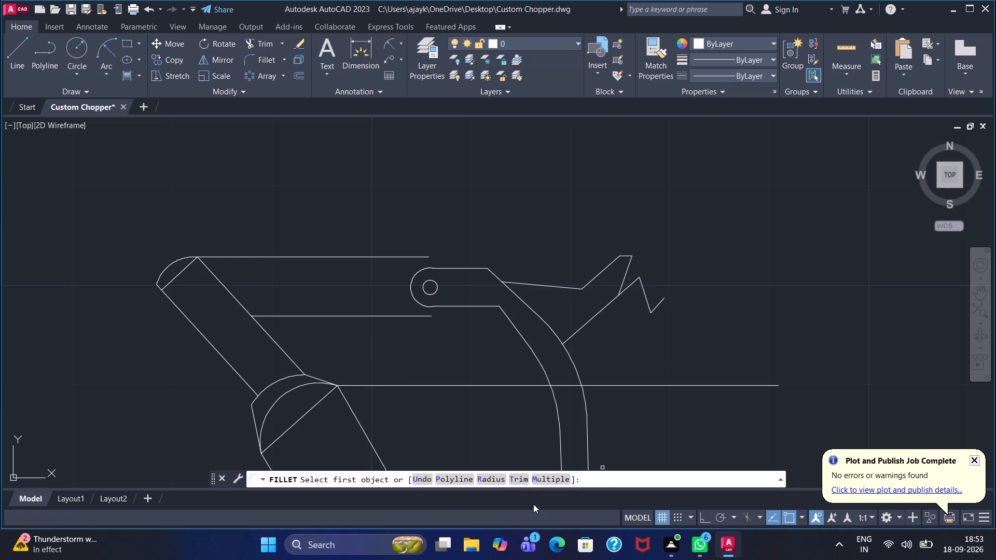
left_click(495, 479)
key("5")
key("Return")
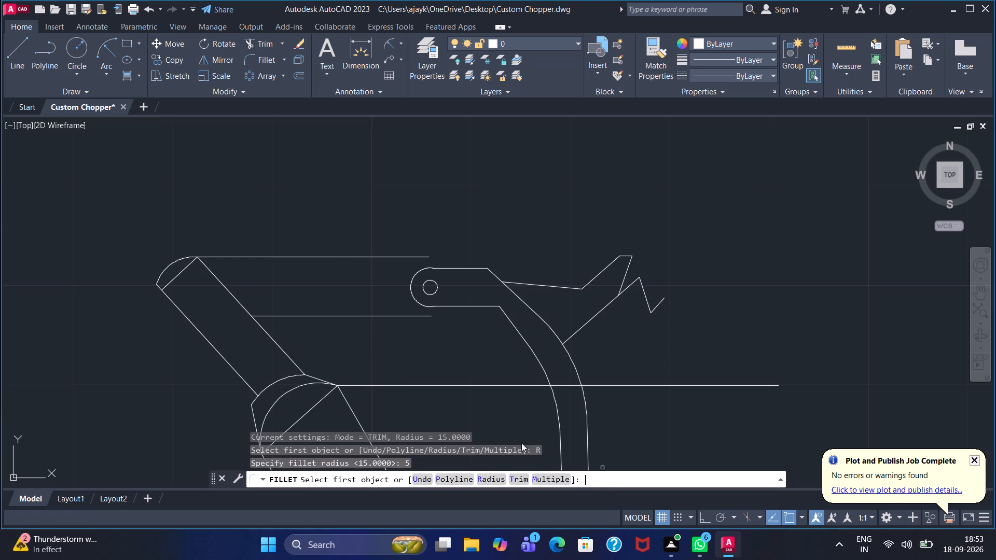
left_click(571, 290)
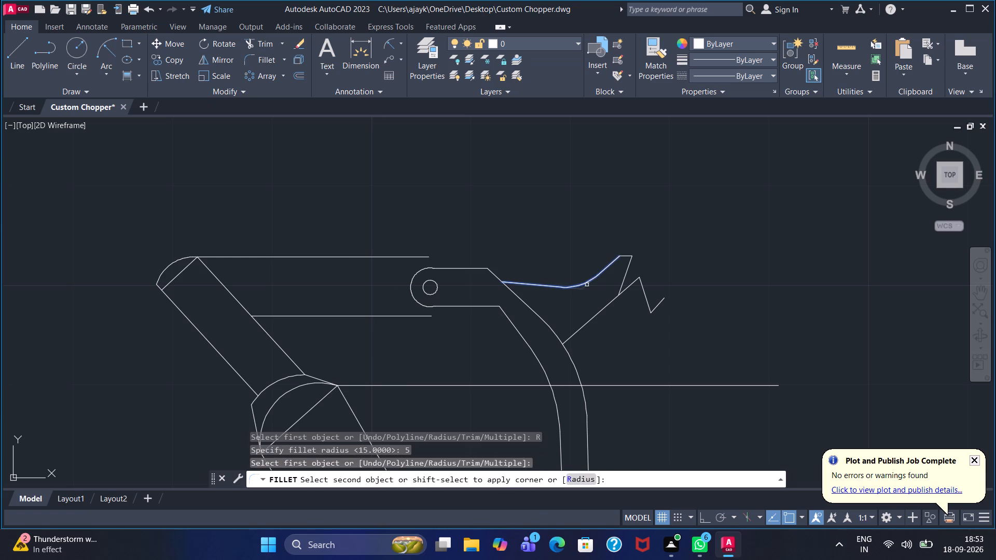
left_click(592, 282)
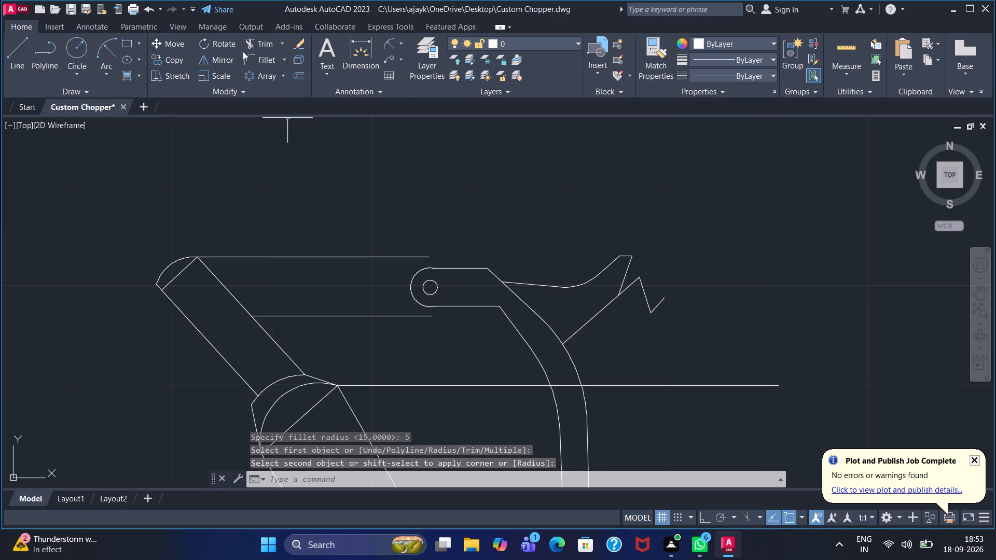
Fillet the bracket's outer bend arc with the second chain's long rising line using a radius of 5.
left_click(269, 64)
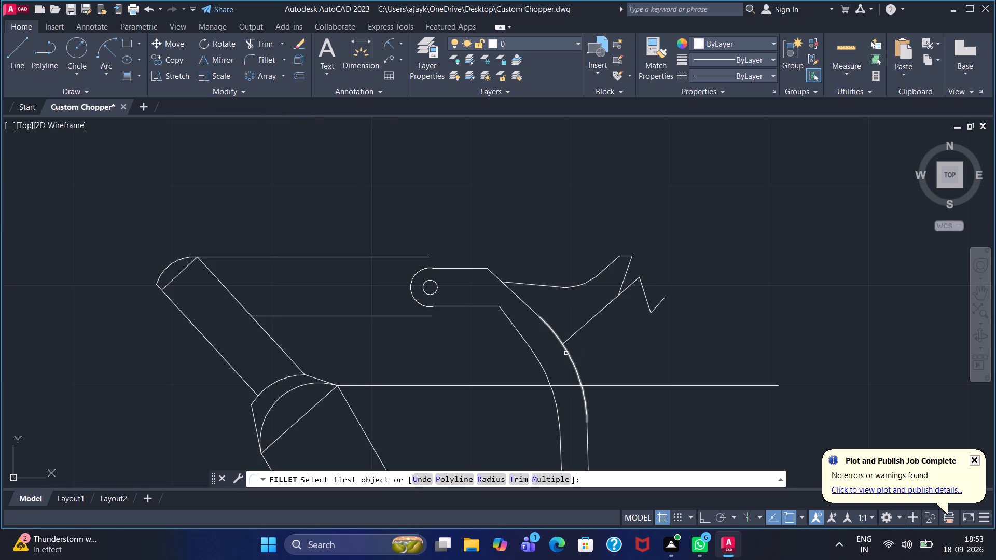
left_click(487, 477)
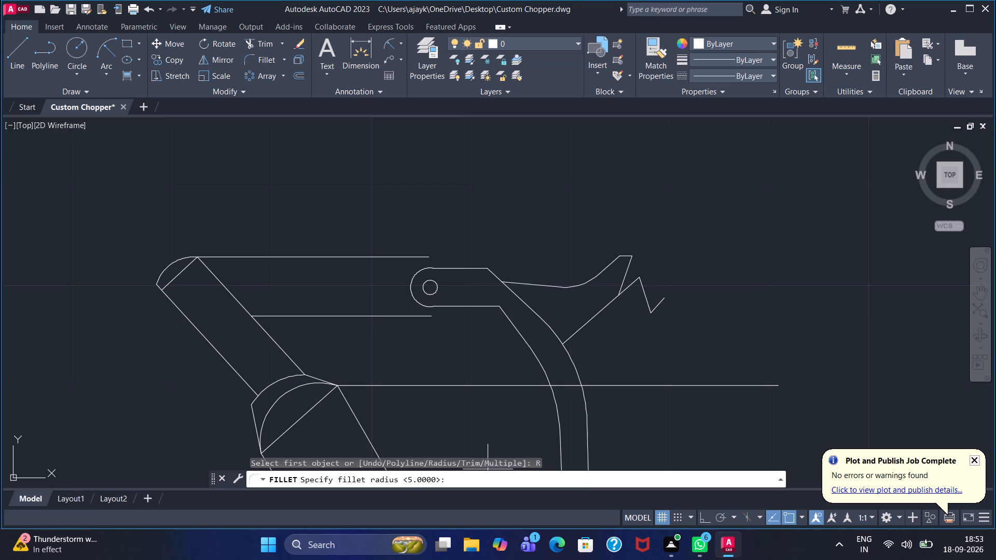
key("5")
key("Return")
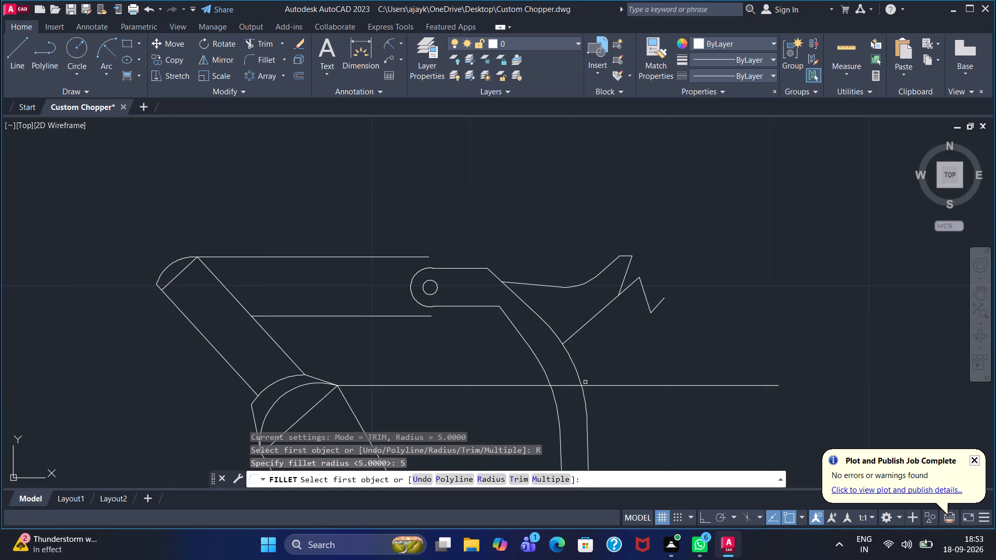
left_click(572, 357)
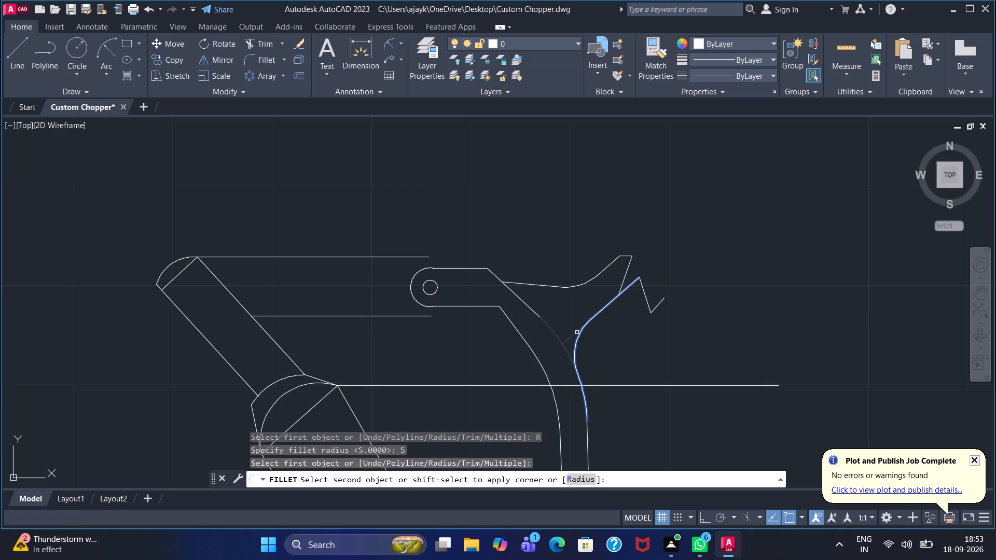
left_click(578, 330)
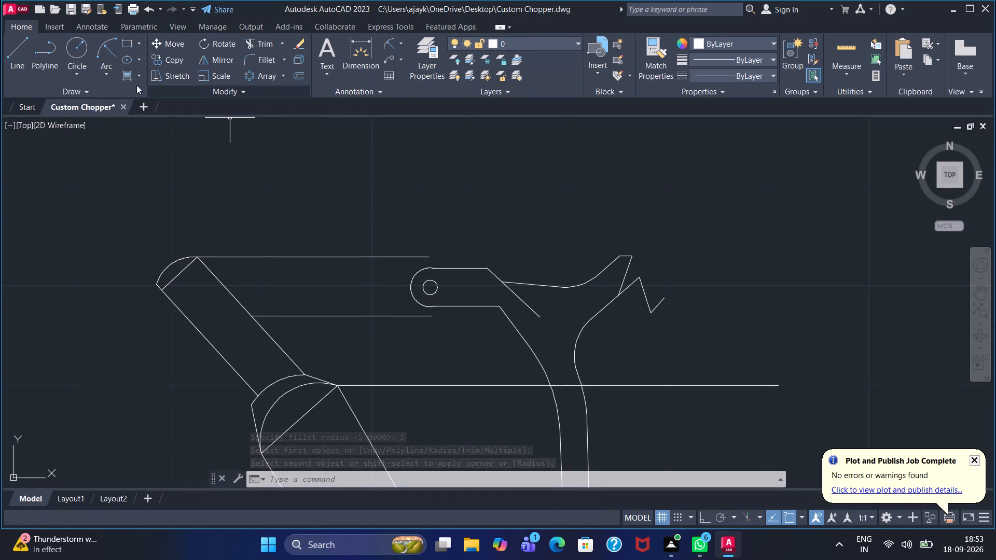
Draw a line from the free lower end of the bracket's outer slanted line to the lower end of the radius 5 fillet arc.
left_click(14, 54)
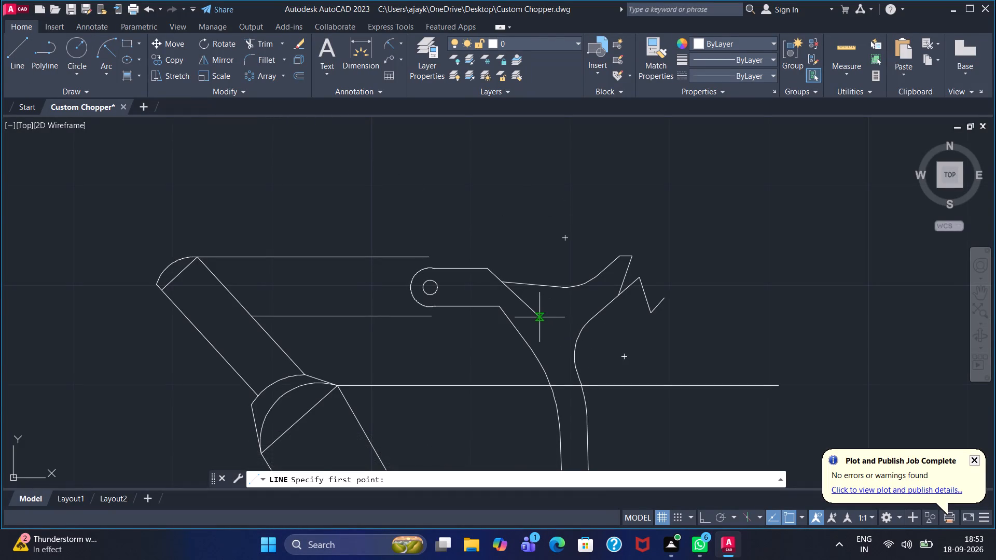
left_click(539, 317)
left_click(575, 356)
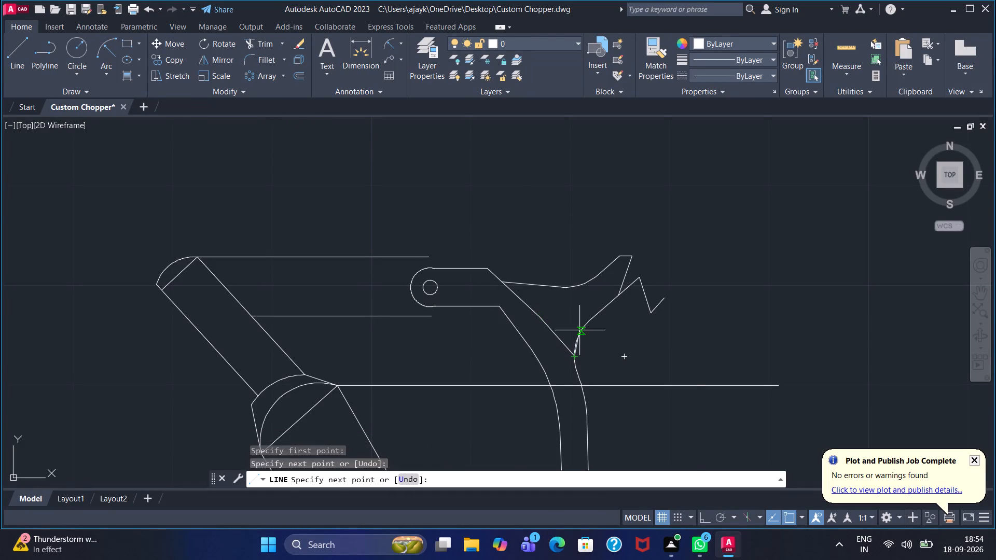
right_click(583, 319)
left_click(592, 321)
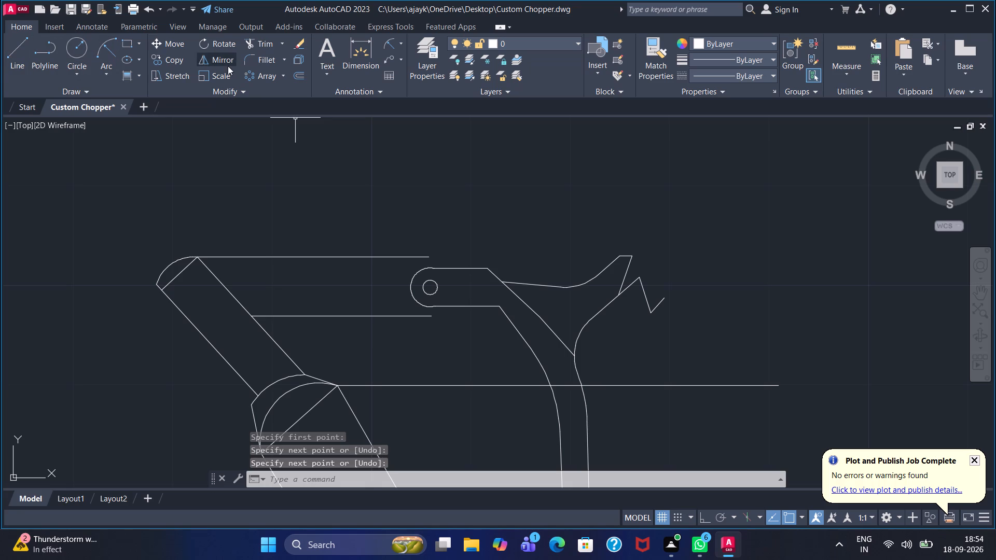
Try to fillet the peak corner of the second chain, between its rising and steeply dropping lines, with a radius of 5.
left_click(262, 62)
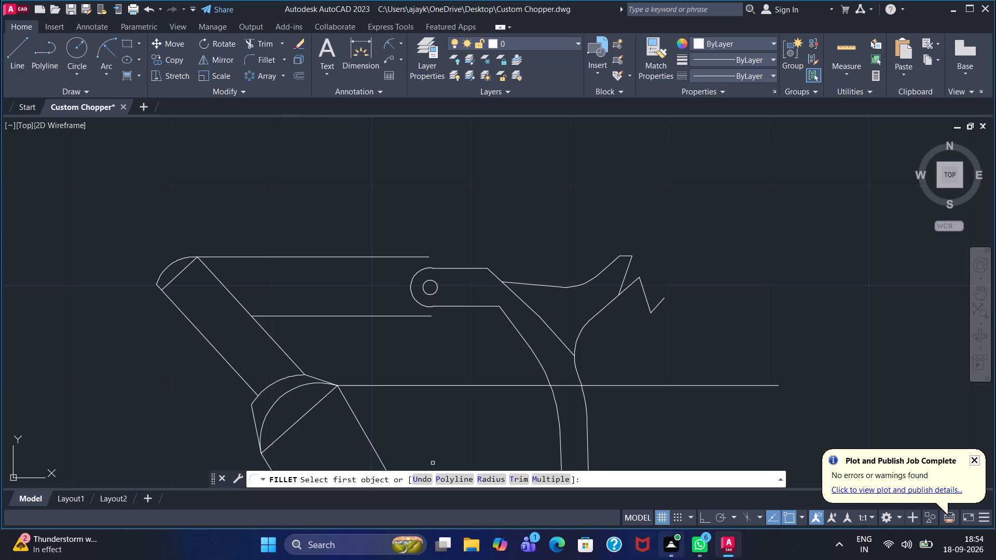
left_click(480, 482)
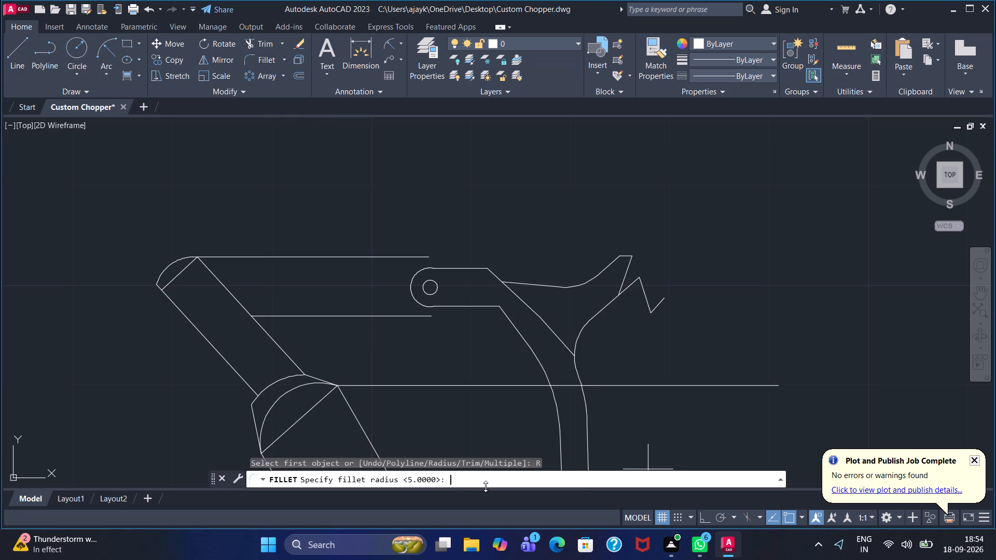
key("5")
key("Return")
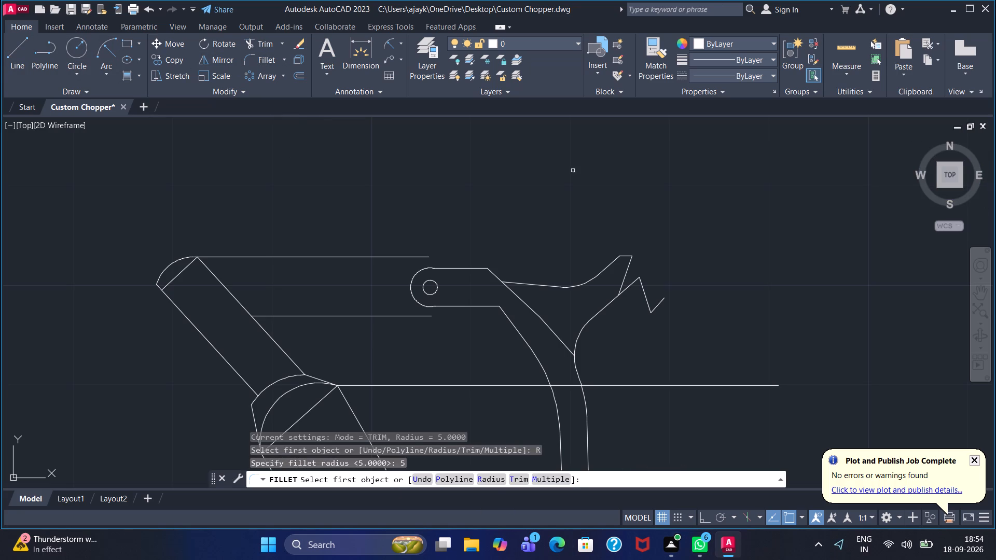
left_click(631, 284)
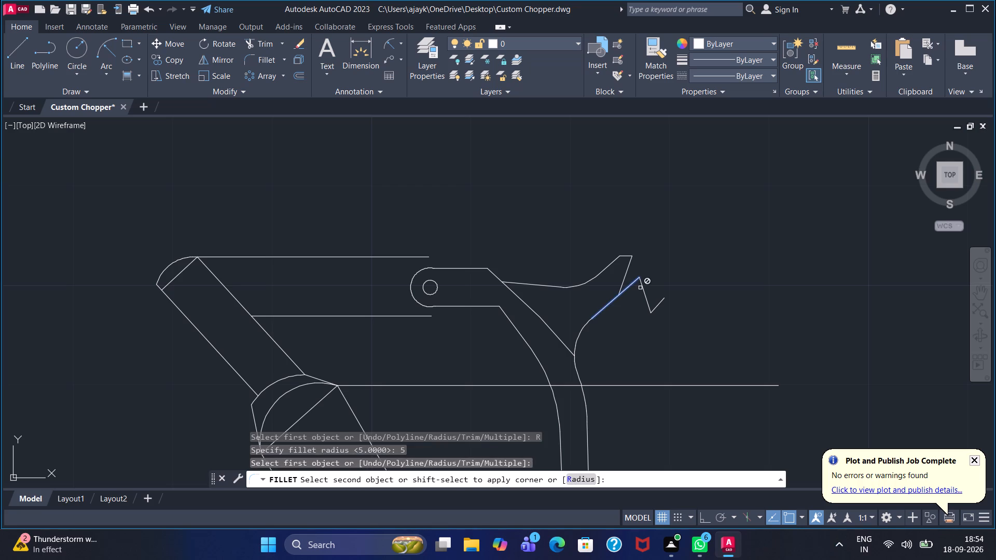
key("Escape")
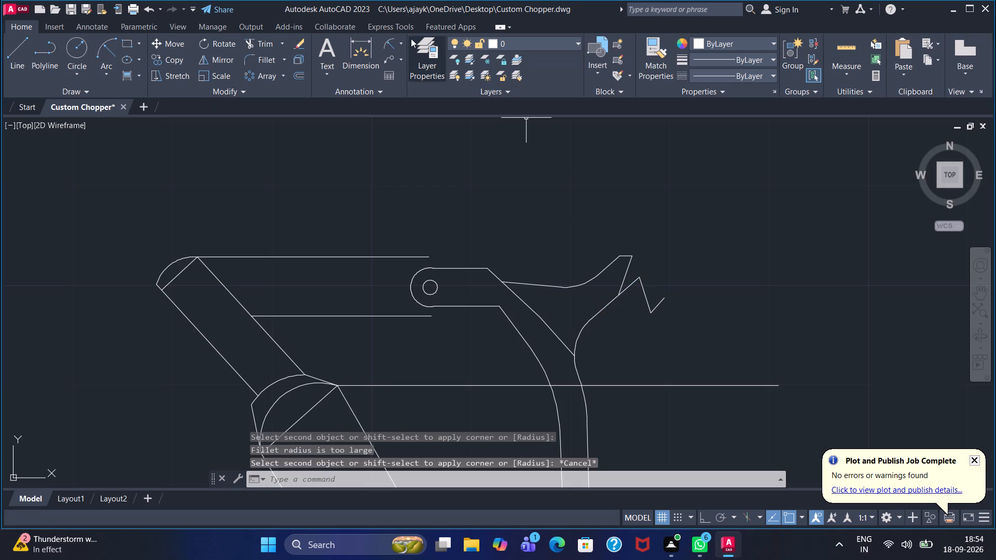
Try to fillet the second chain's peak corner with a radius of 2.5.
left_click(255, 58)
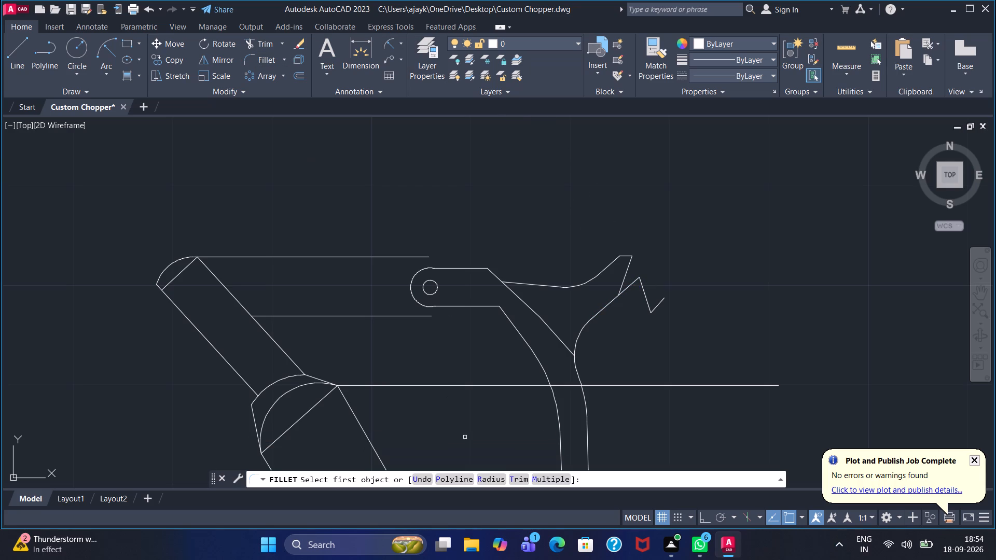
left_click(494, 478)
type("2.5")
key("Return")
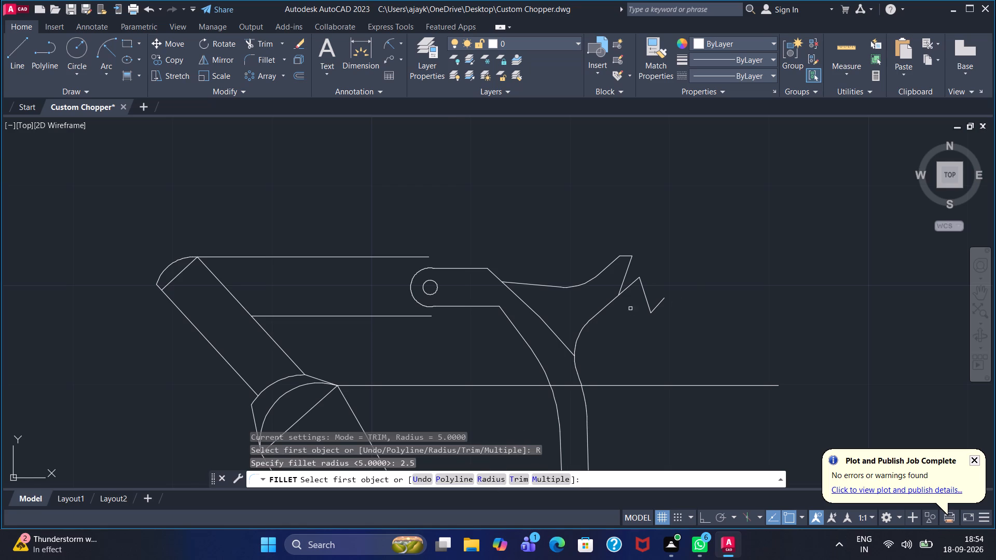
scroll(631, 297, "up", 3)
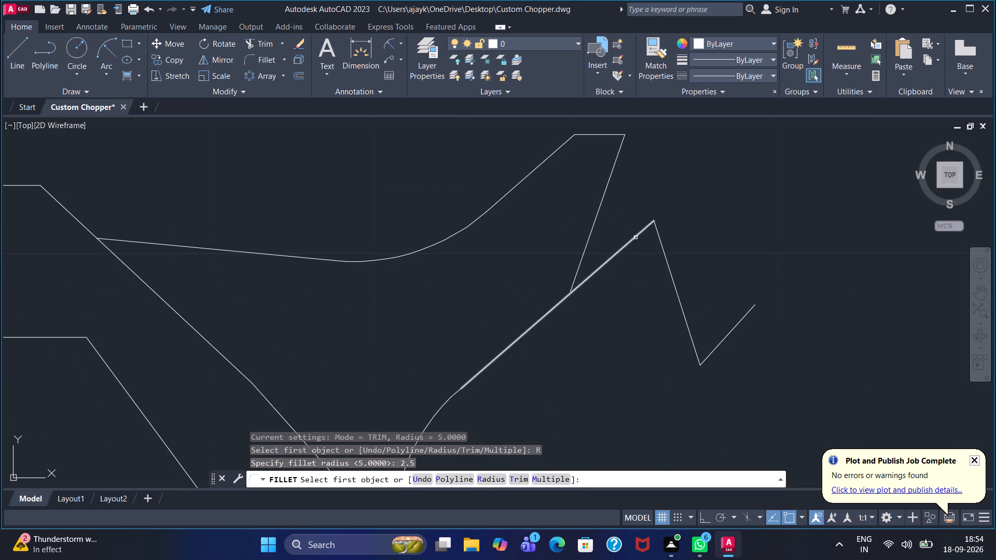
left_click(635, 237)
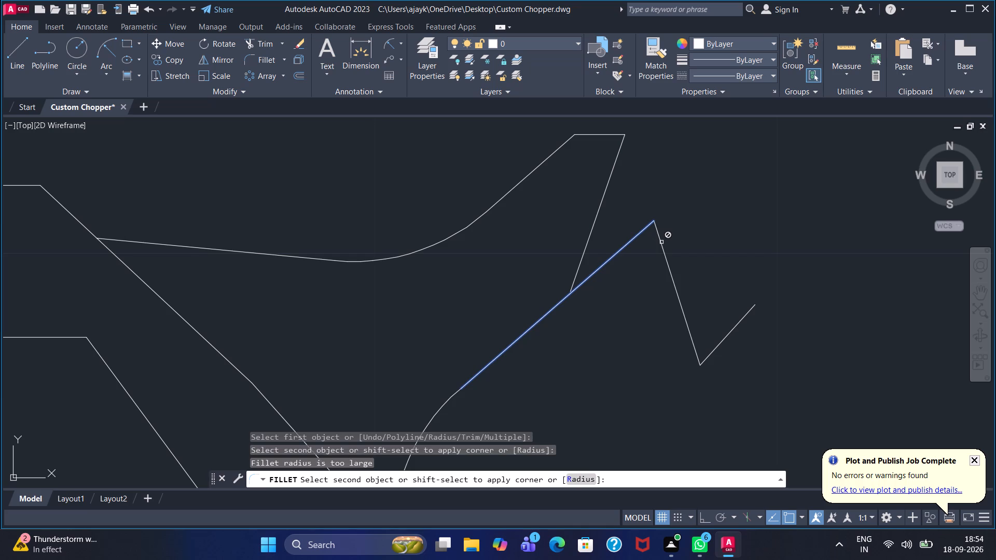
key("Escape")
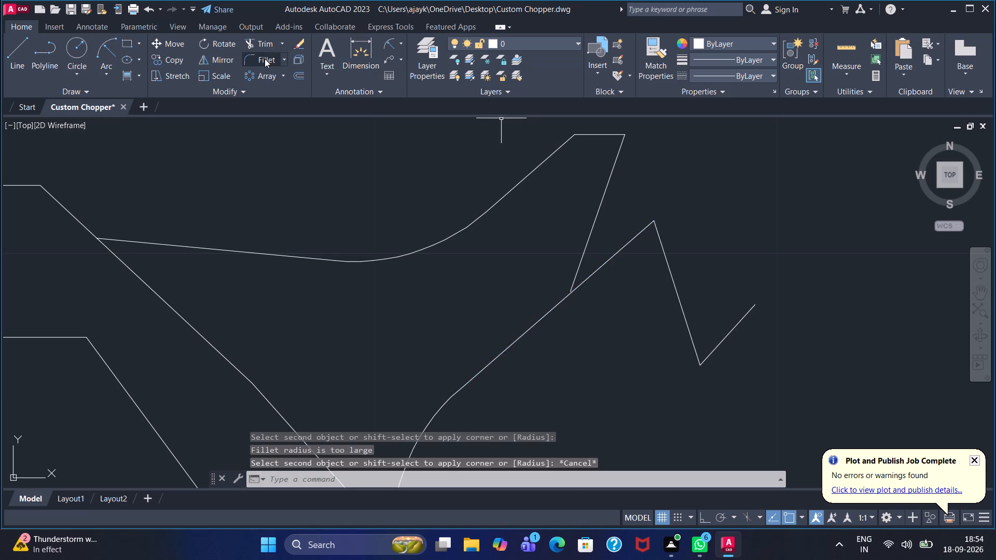
Fillet the second chain's peak corner and the valley corner below it with a radius of 0.5.
left_click(265, 59)
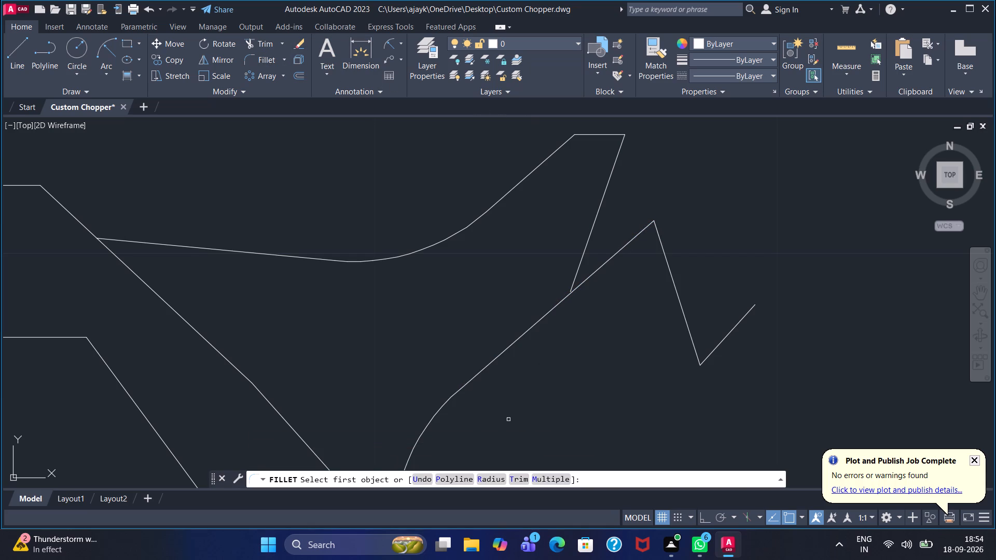
left_click(488, 476)
type("0.5")
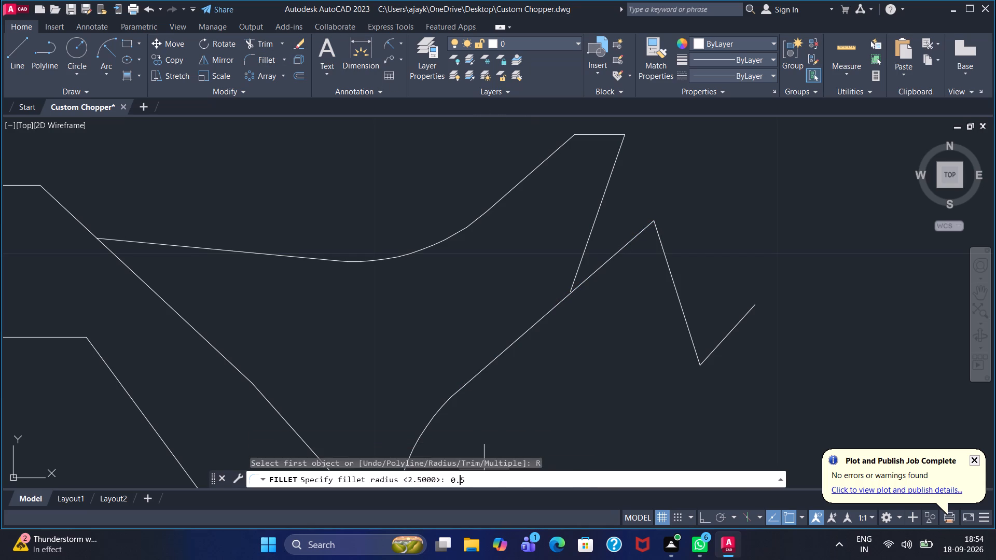
key("Return")
left_click(631, 242)
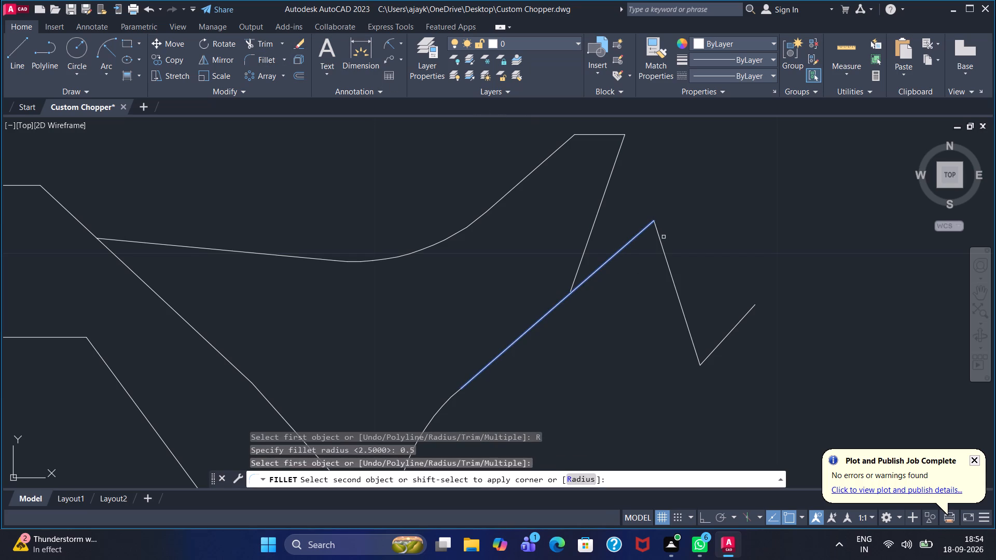
left_click(661, 243)
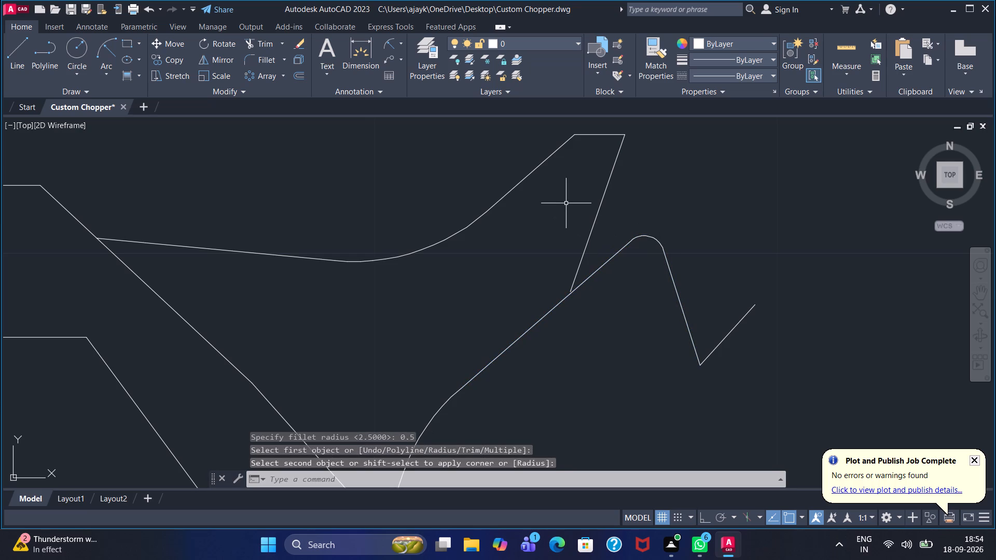
left_click(271, 61)
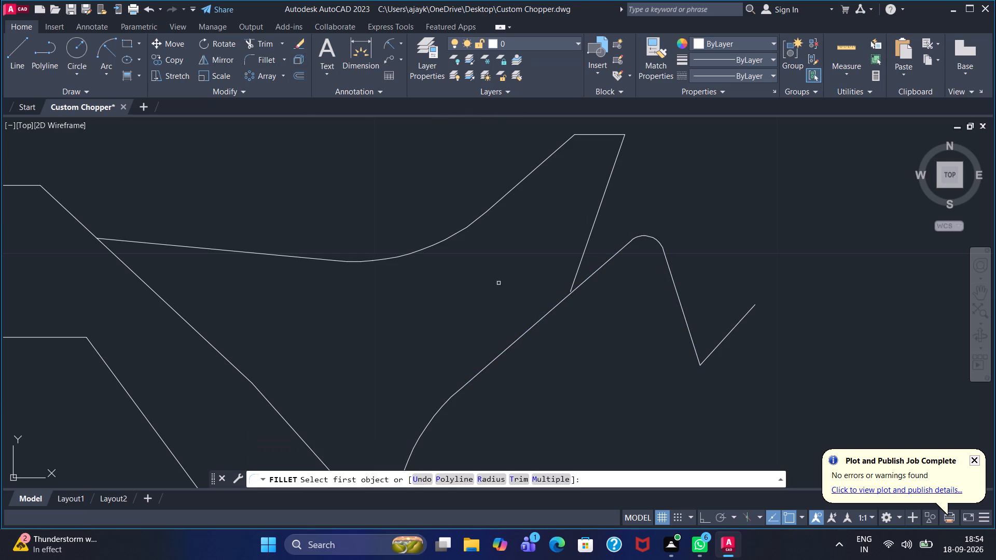
left_click(697, 351)
left_click(711, 352)
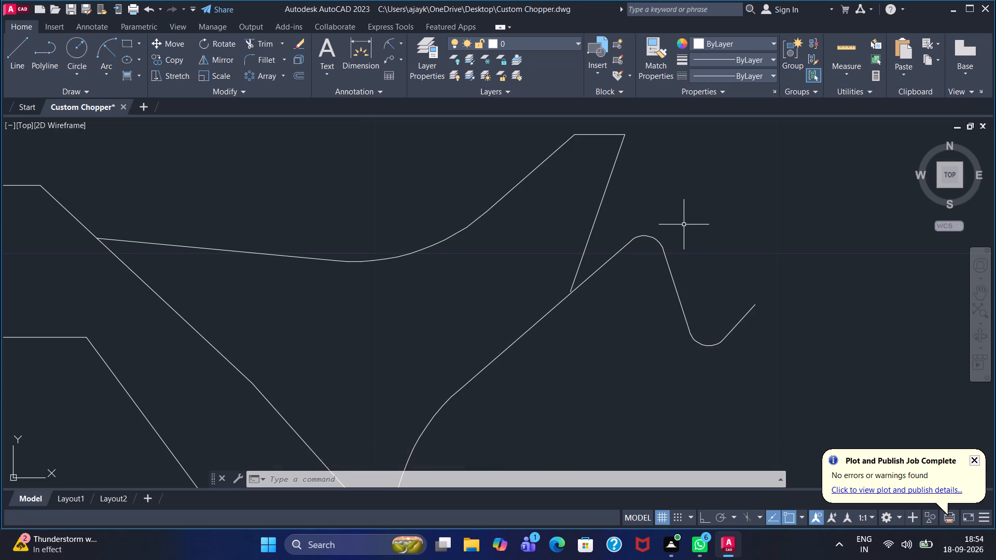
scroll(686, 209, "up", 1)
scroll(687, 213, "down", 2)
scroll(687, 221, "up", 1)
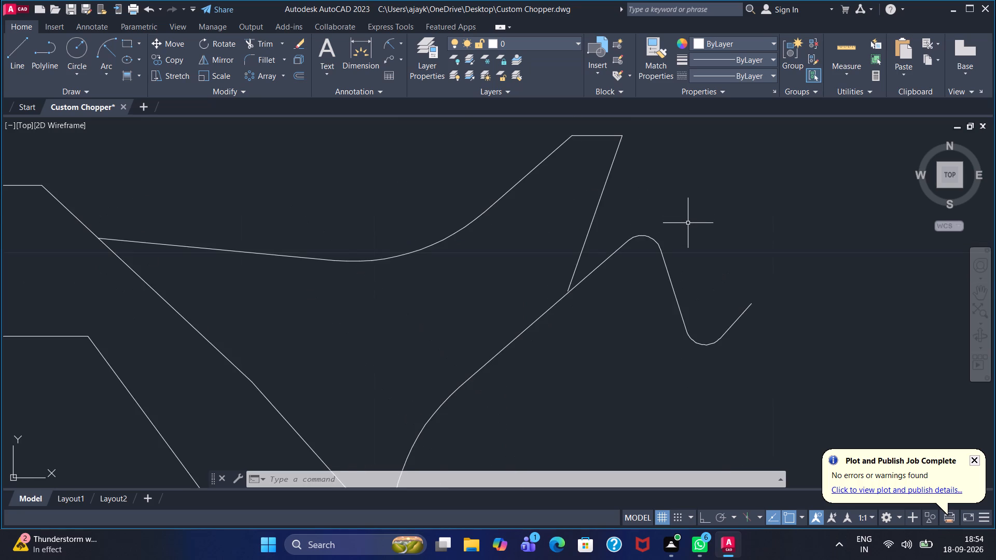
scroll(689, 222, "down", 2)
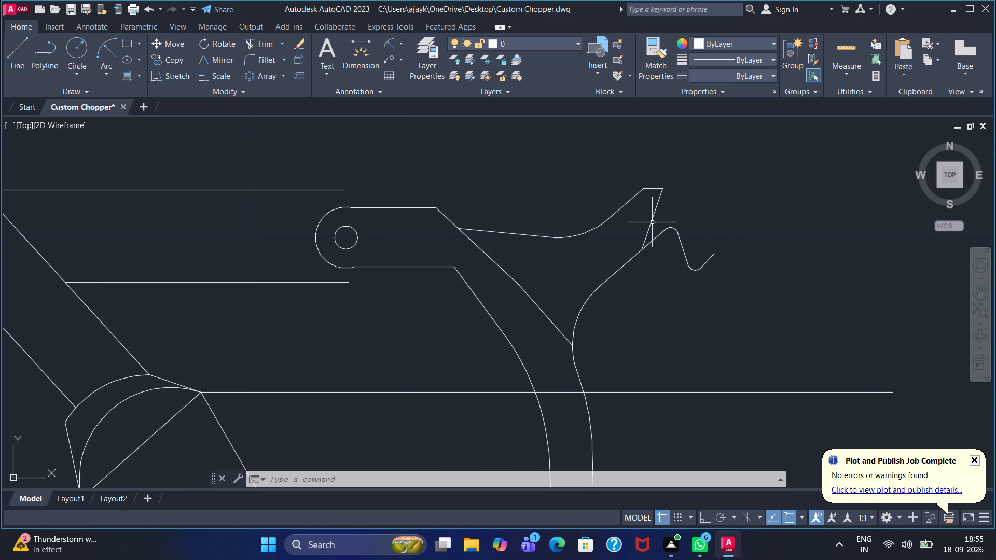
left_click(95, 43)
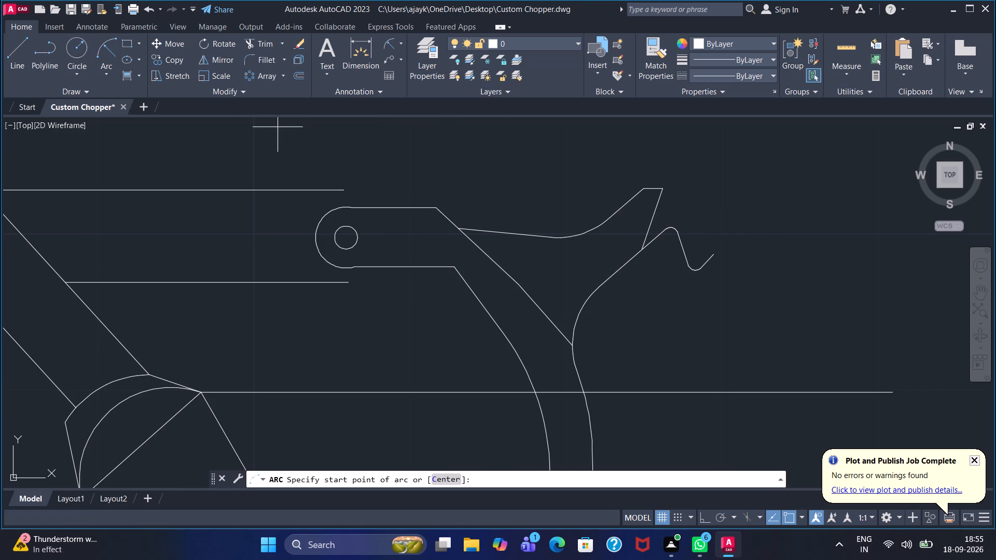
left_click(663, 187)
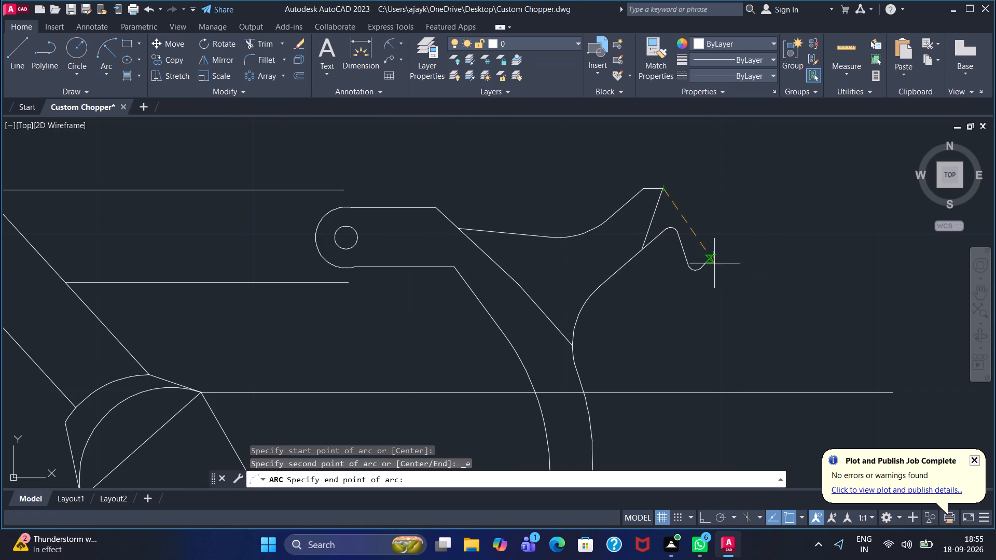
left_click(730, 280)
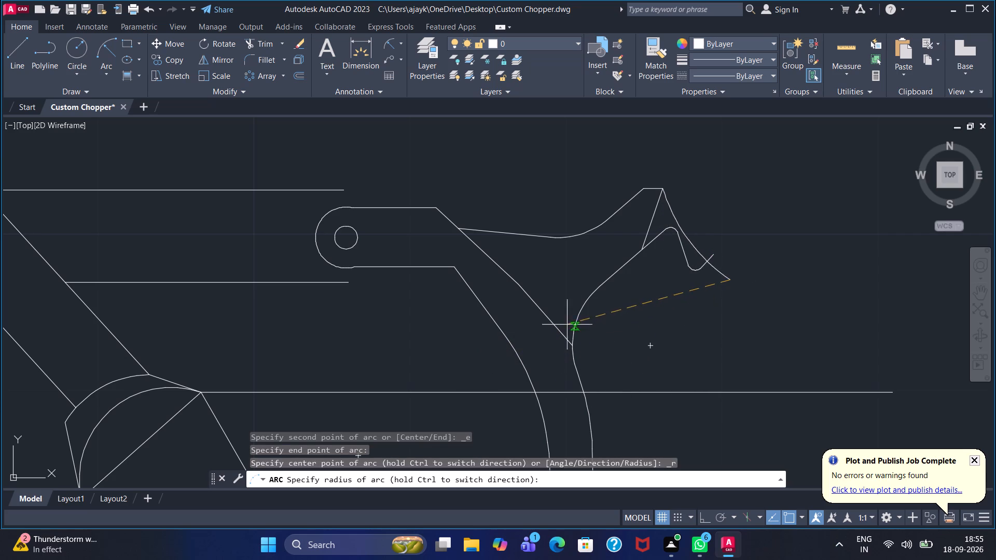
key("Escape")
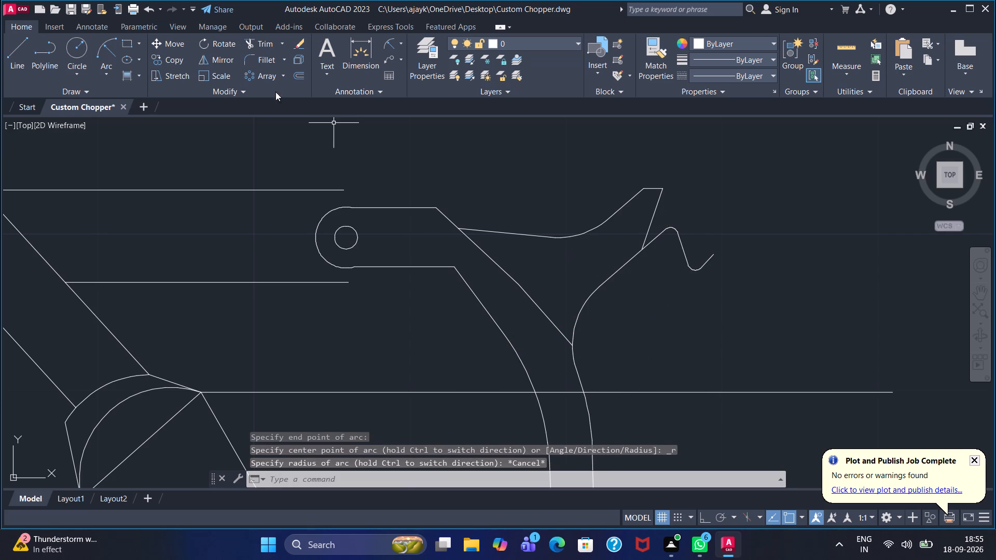
Draw an outward-bulging arc from a point just beyond and below the second chain's end up to the first chain's top front corner.
left_click(106, 46)
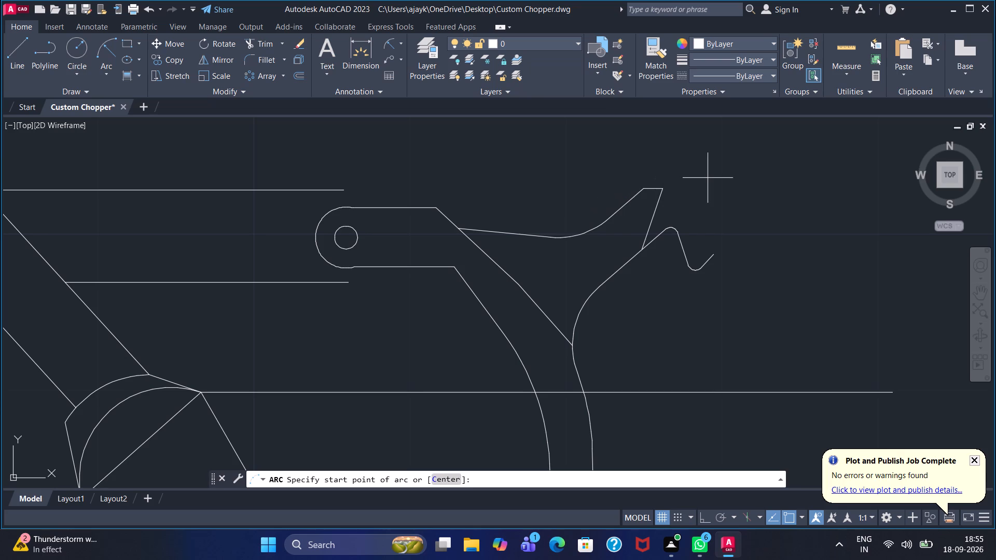
left_click(731, 274)
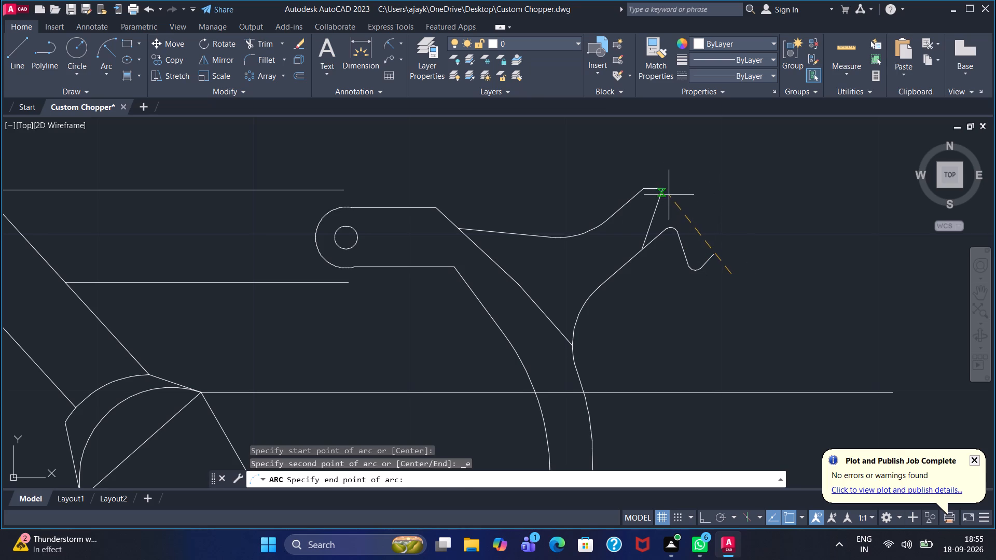
left_click(665, 188)
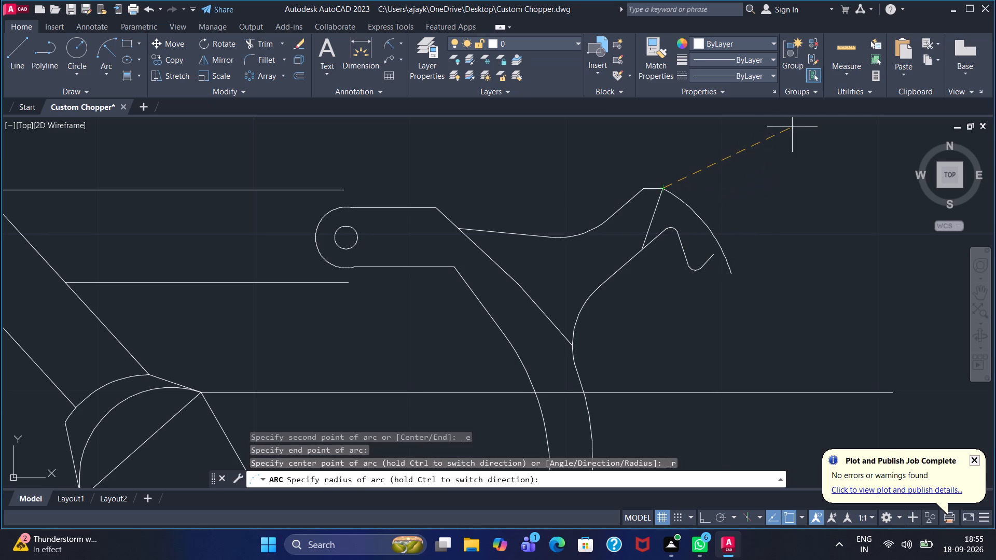
left_click(775, 215)
key("Escape")
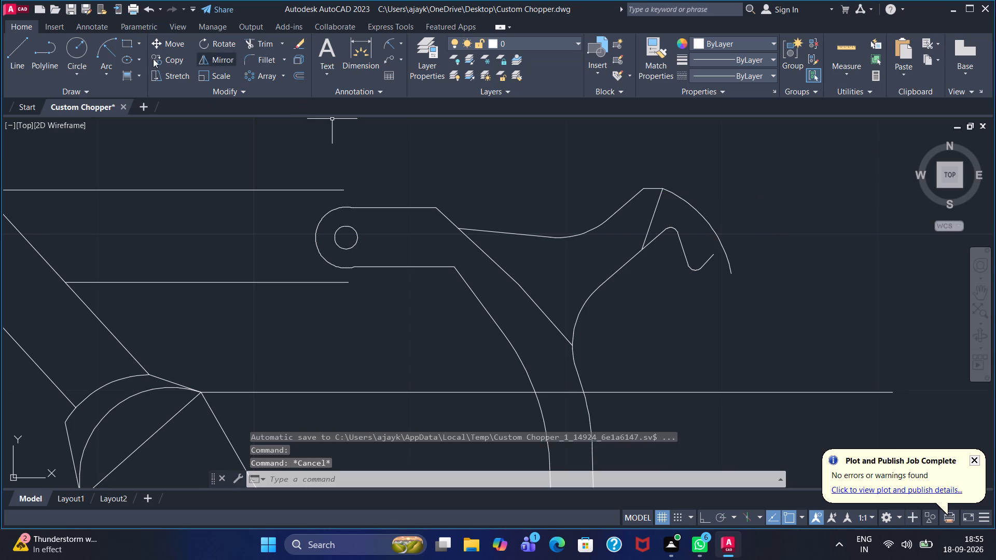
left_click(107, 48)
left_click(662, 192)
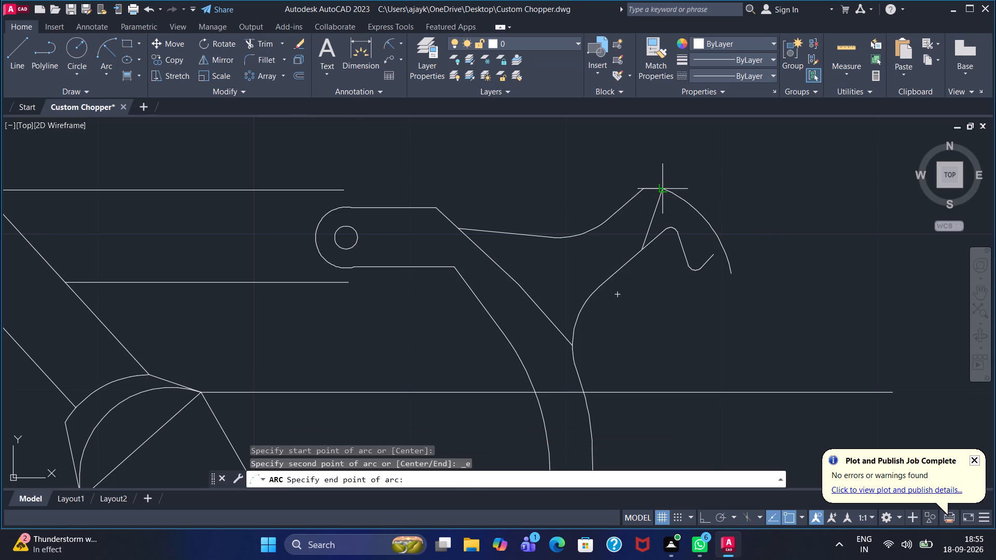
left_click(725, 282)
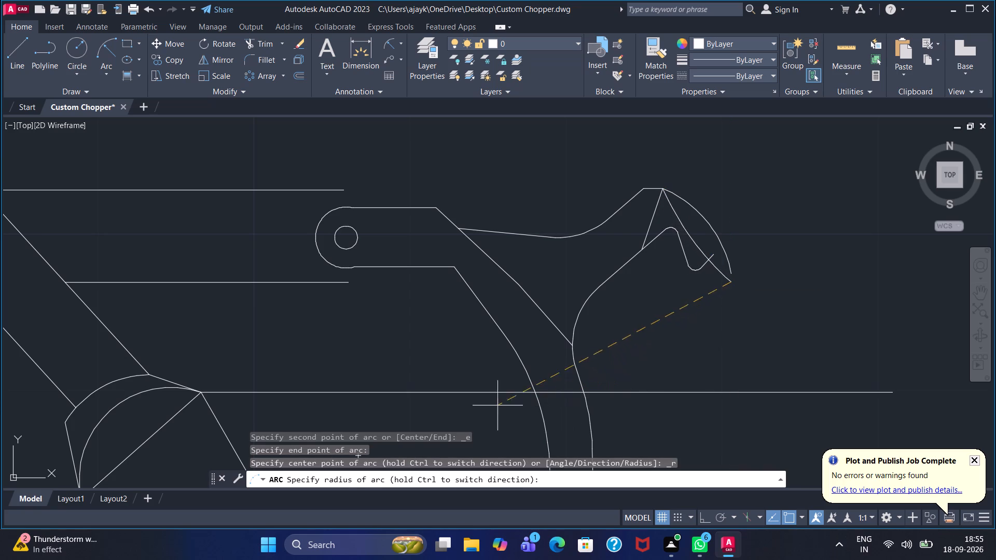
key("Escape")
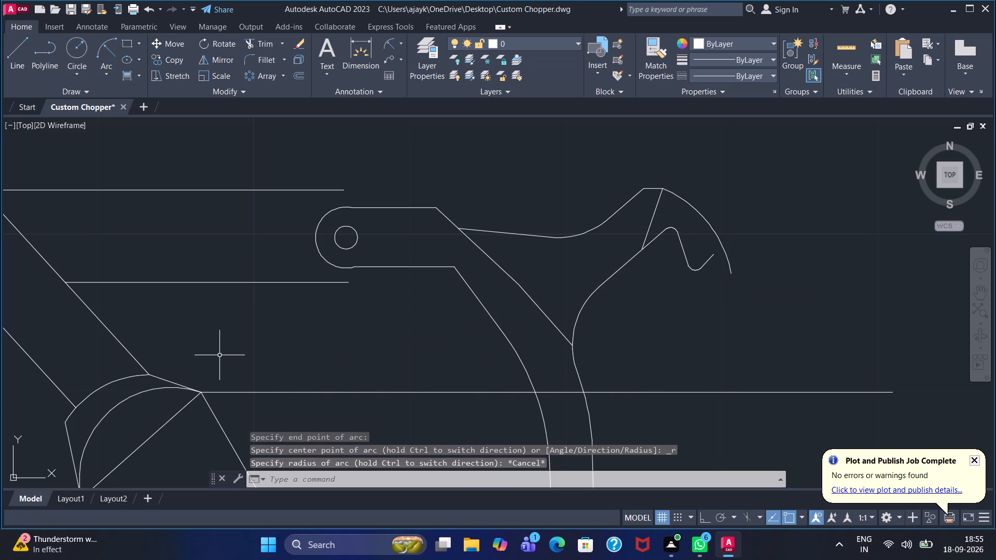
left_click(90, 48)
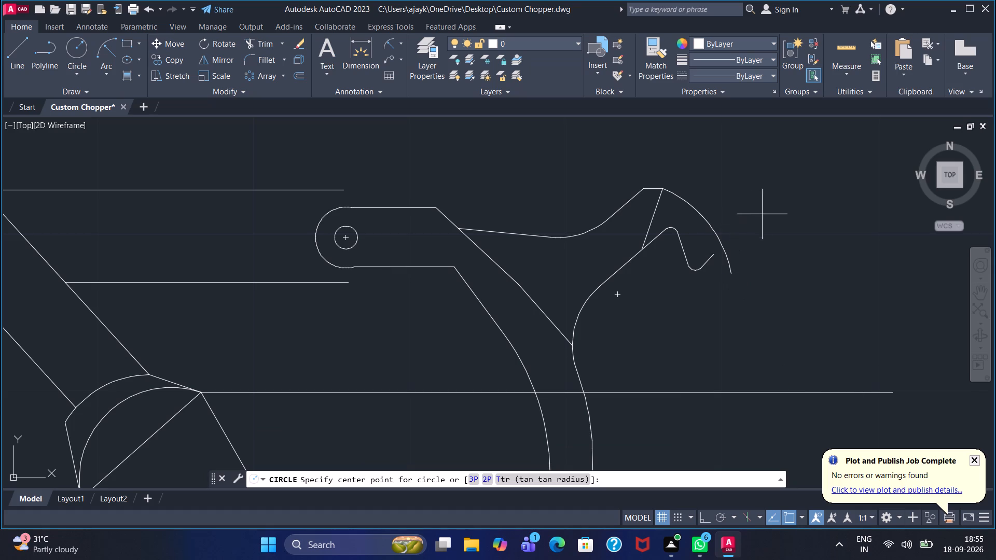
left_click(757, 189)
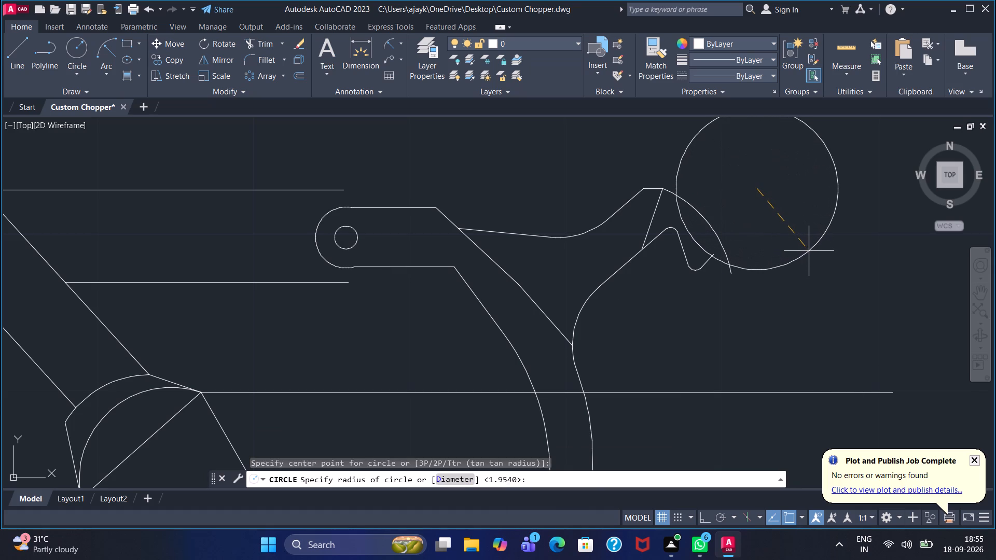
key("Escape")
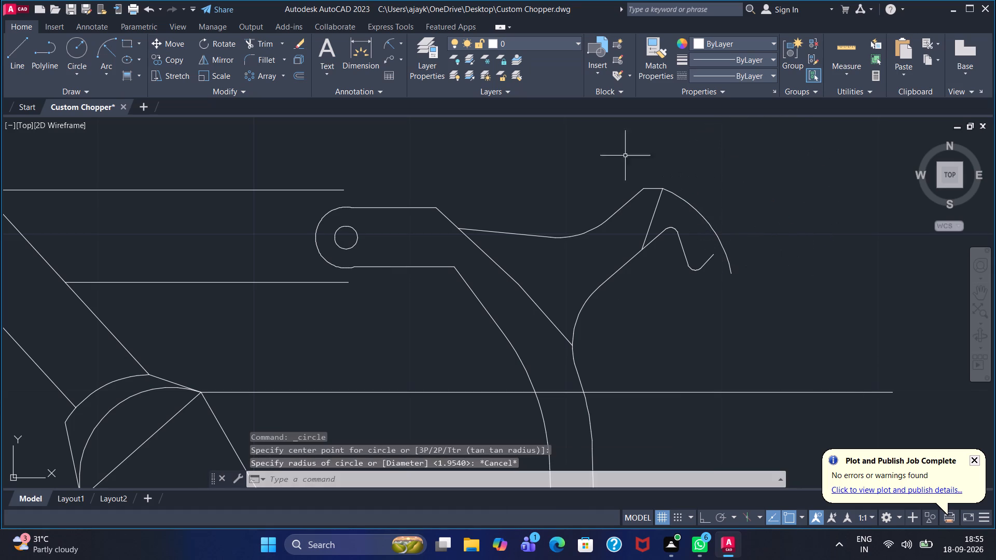
Offset the outward-bulging front arc inward, using the Through option, to a point beside the second chain's end.
left_click(292, 74)
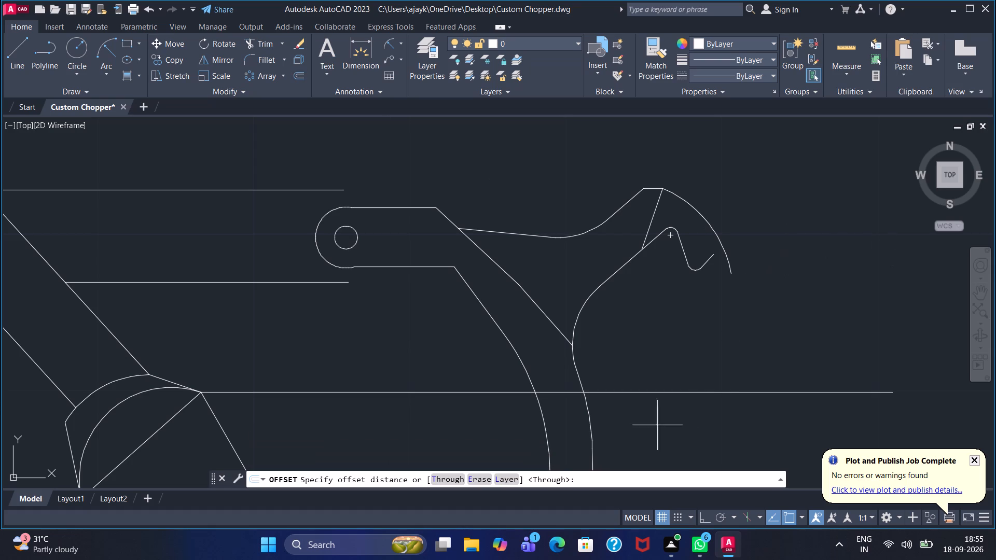
left_click_drag(440, 478, 451, 474)
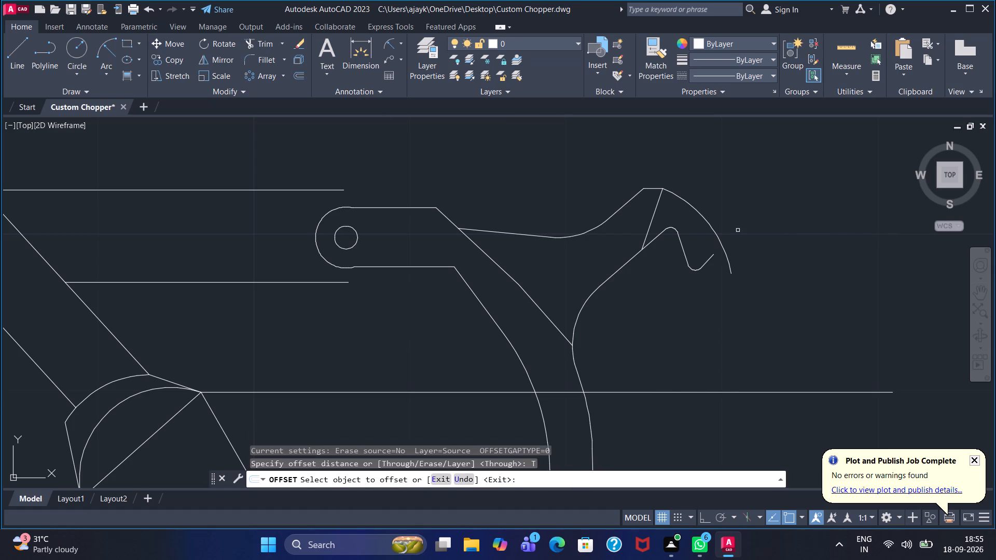
left_click(721, 244)
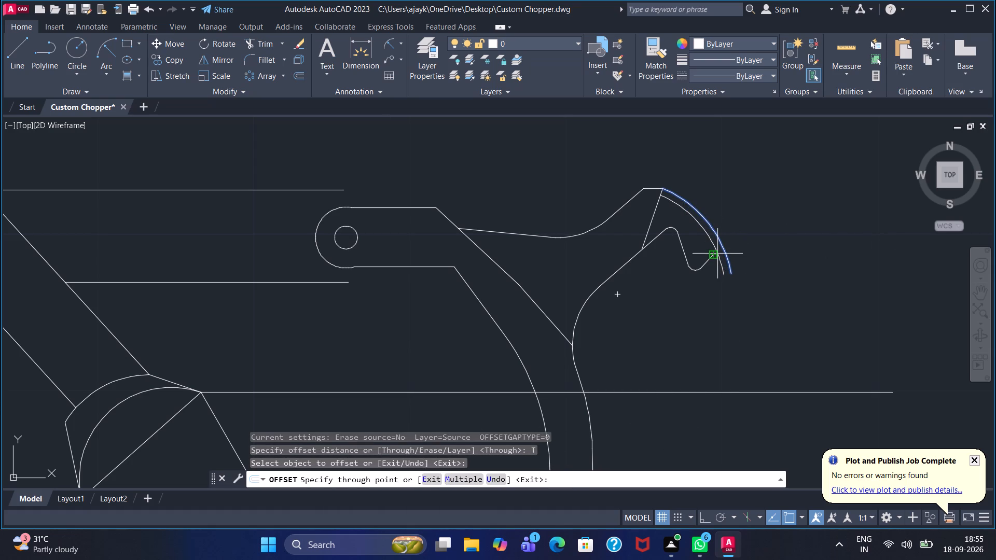
left_click(717, 254)
right_click(738, 228)
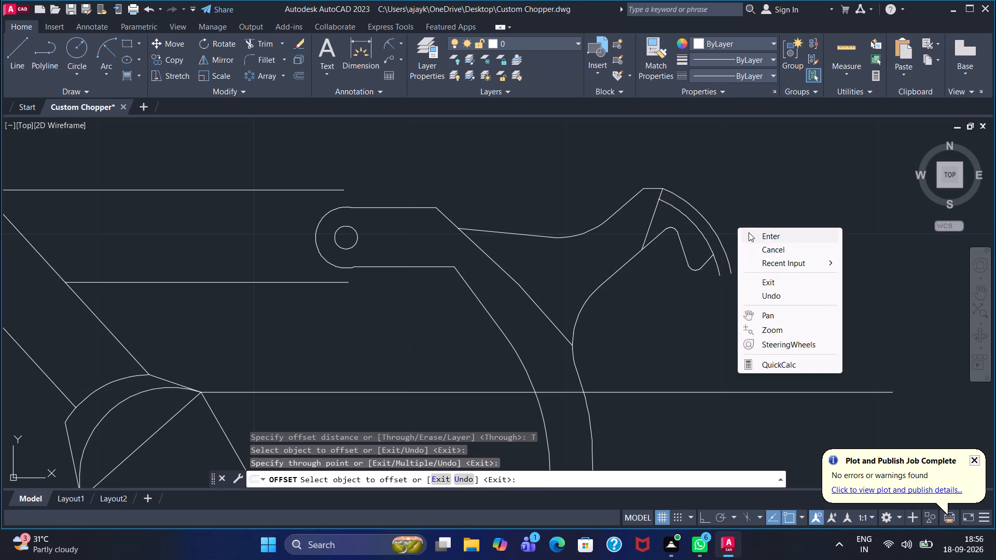
left_click(752, 232)
Draw a short line joining the lower ends of the inner and outer front arcs.
left_click(5, 47)
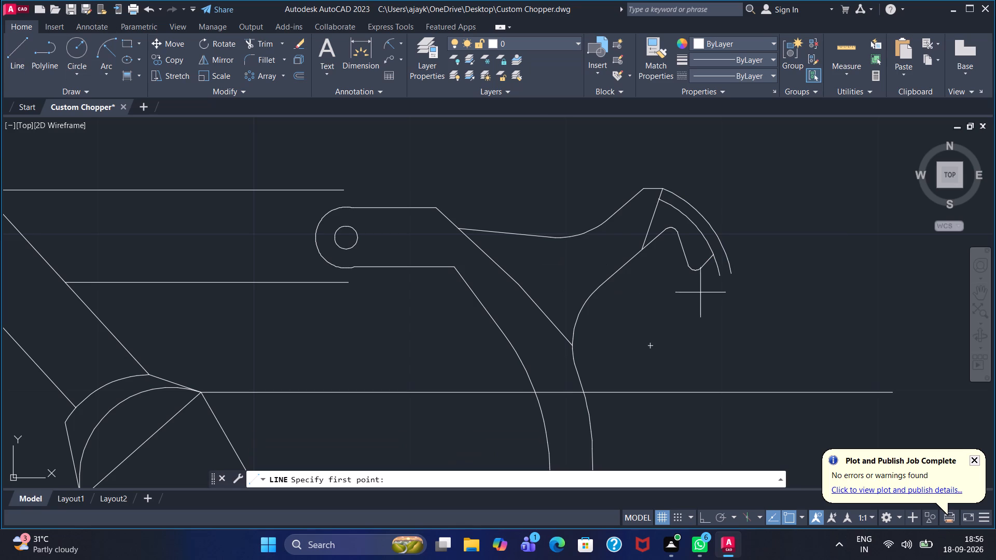
left_click(720, 278)
left_click(729, 275)
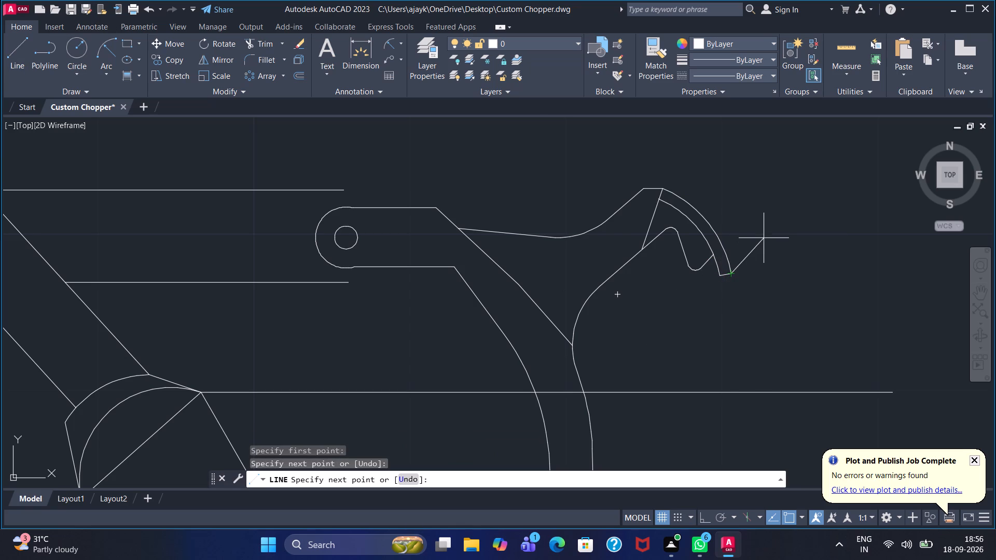
right_click(764, 237)
left_click(767, 240)
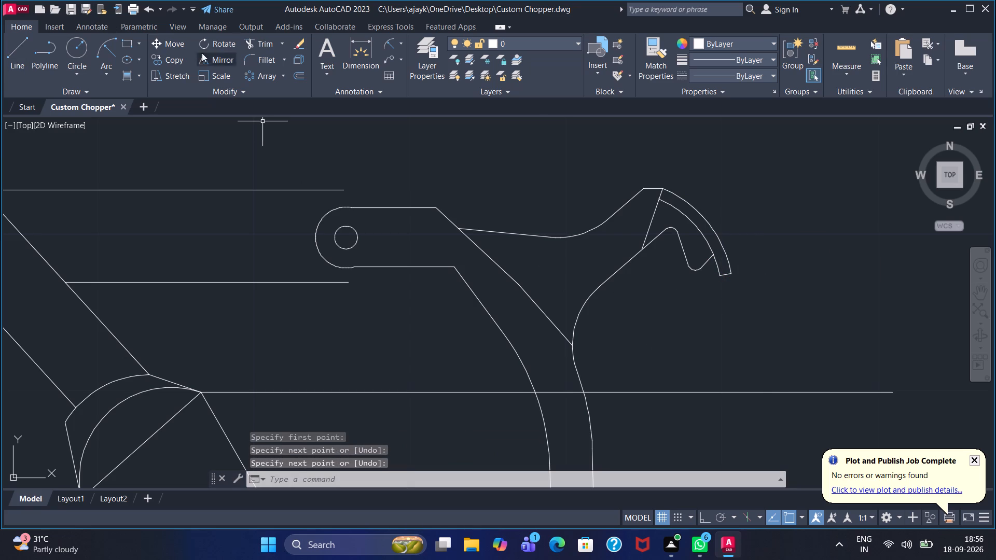
Fillet the inner front arc and the short closing line at their lower corner with a radius of 3.
left_click(264, 63)
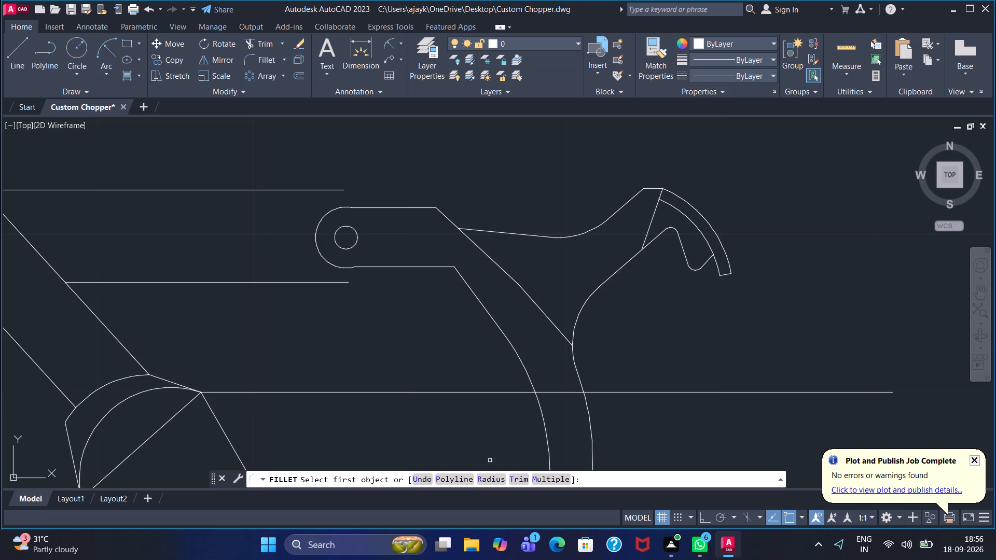
left_click(490, 483)
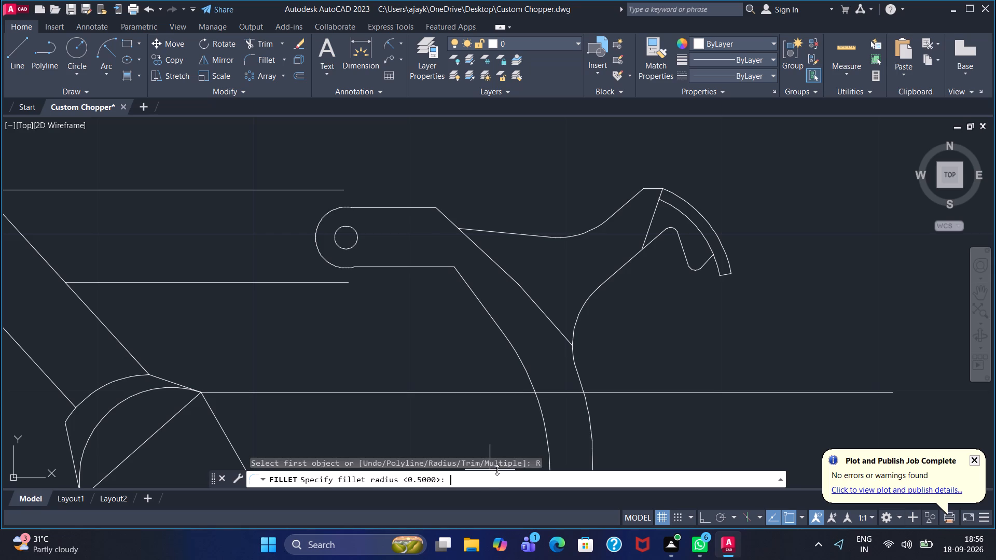
key("3")
key("Return")
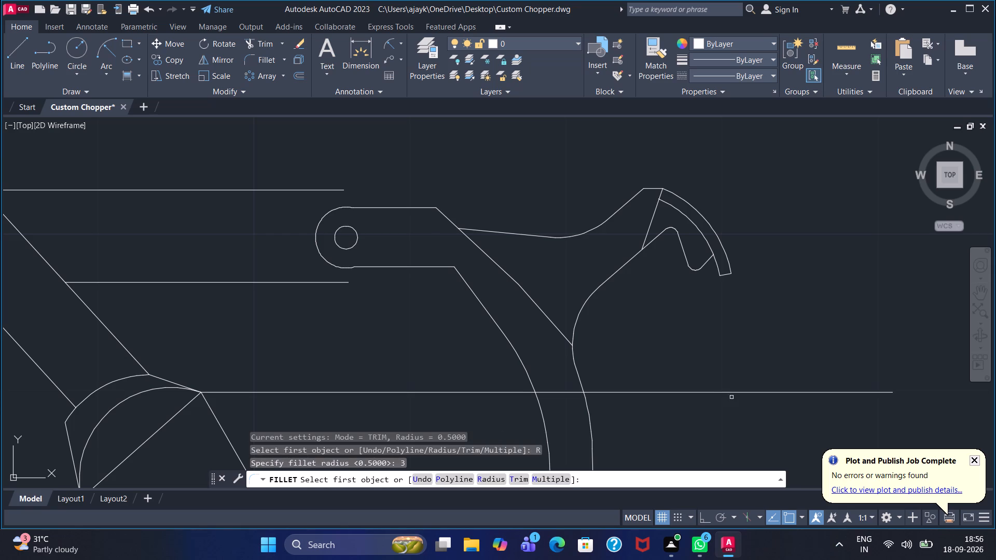
scroll(717, 314, "up", 2)
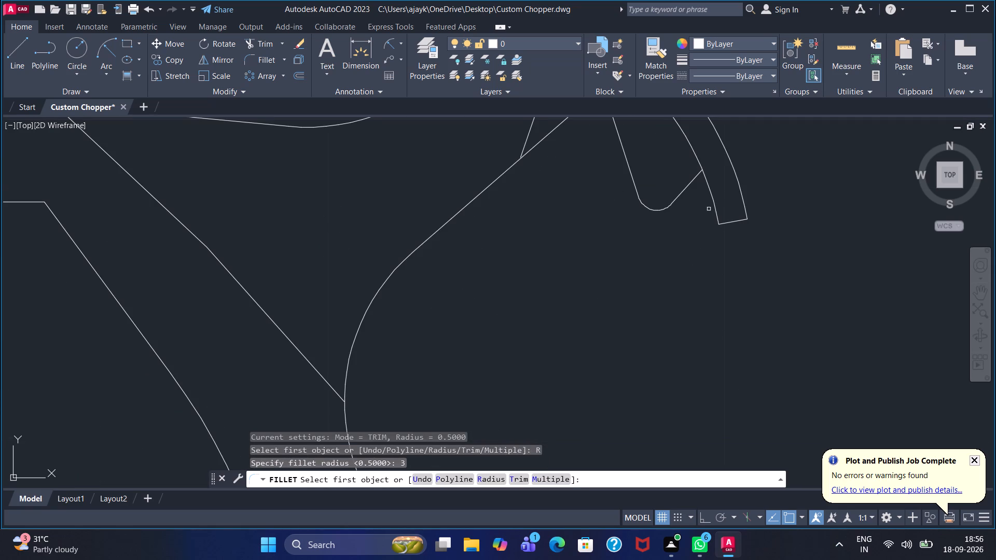
left_click(713, 207)
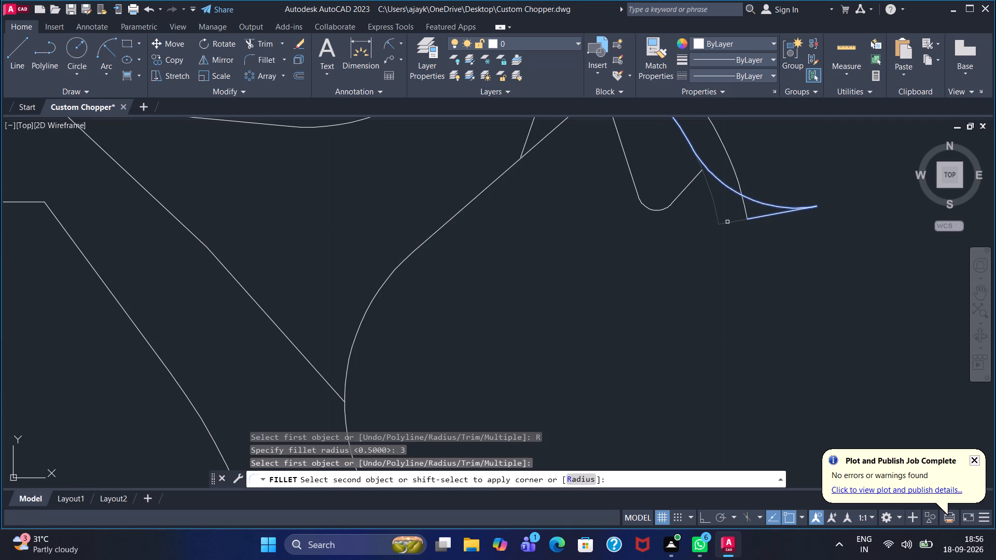
left_click(727, 222)
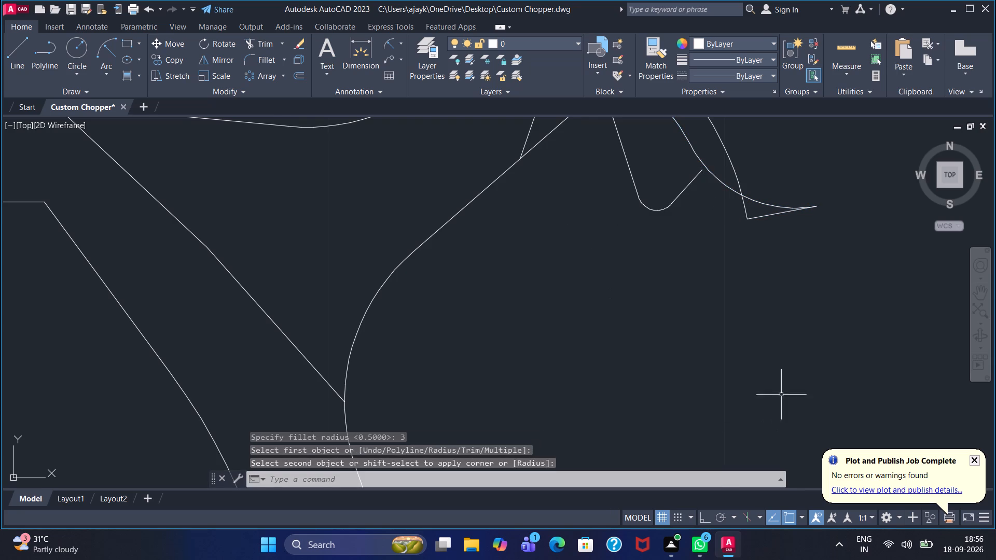
Trim away the closing line and the outer arc and fillet ends that extend past their crossing at the tip.
left_click(260, 46)
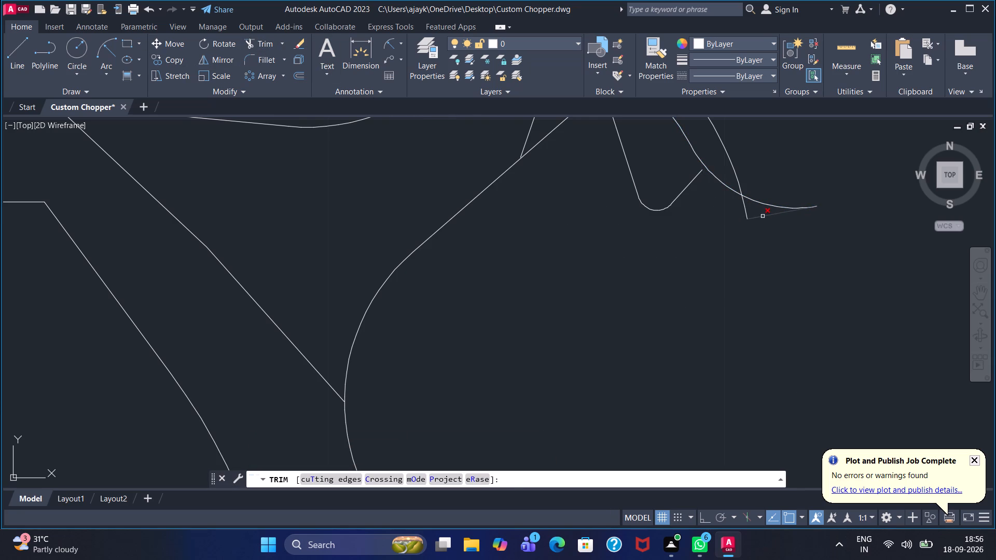
left_click(763, 216)
left_click(746, 208)
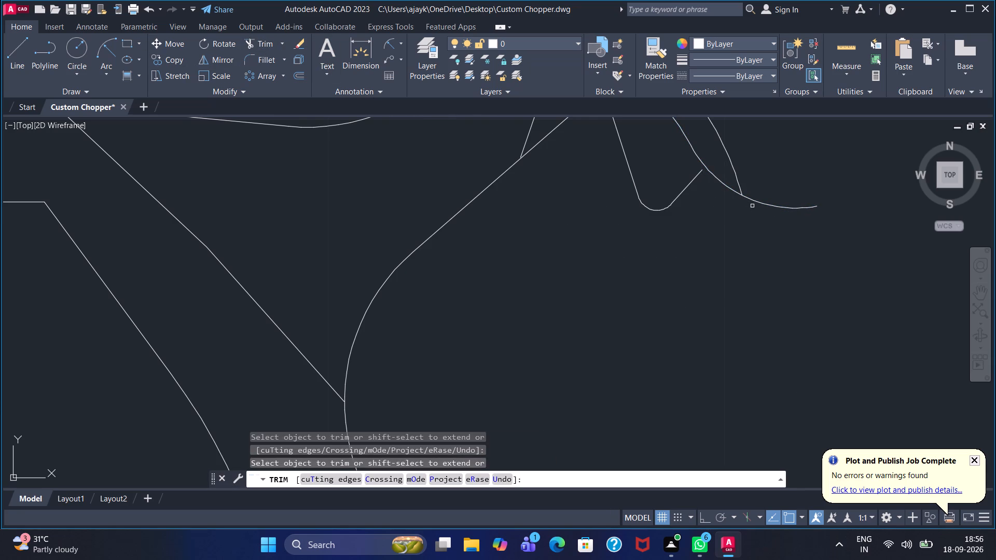
left_click(755, 204)
Draw a slanted down tube line from the chainring's upper front edge to the steering tube's rear edge, just below the top tube.
scroll(767, 211, "down", 6)
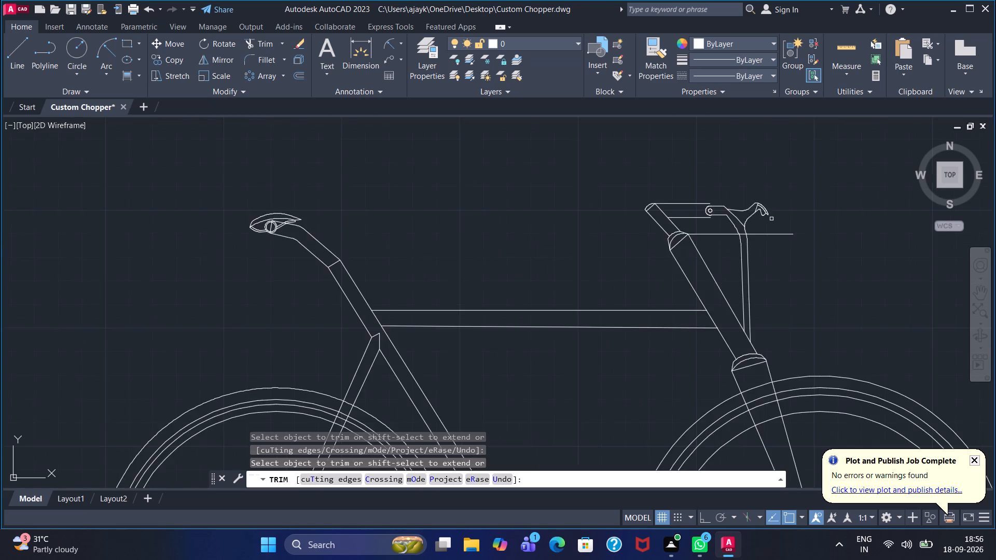
scroll(772, 219, "down", 1)
scroll(772, 219, "up", 1)
scroll(772, 219, "down", 1)
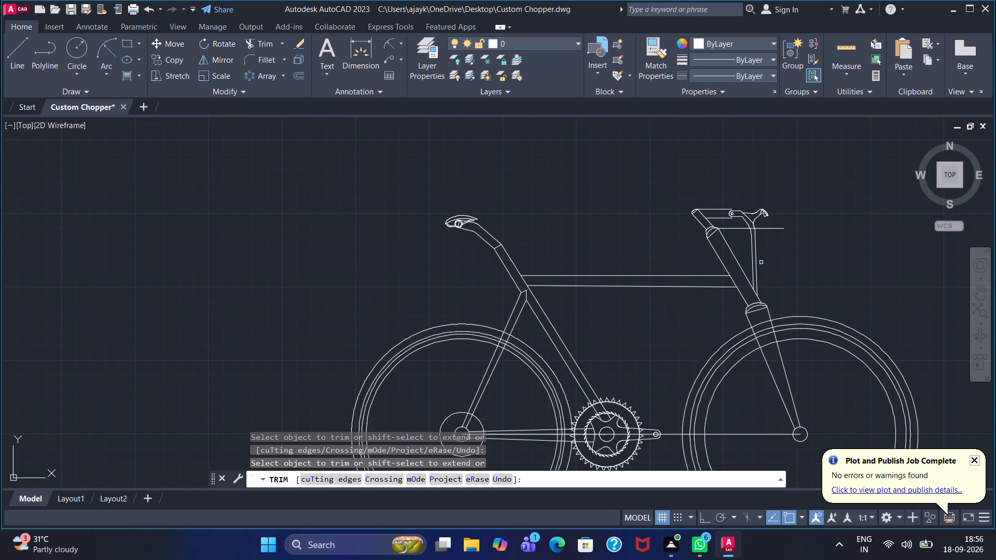
scroll(807, 288, "down", 1)
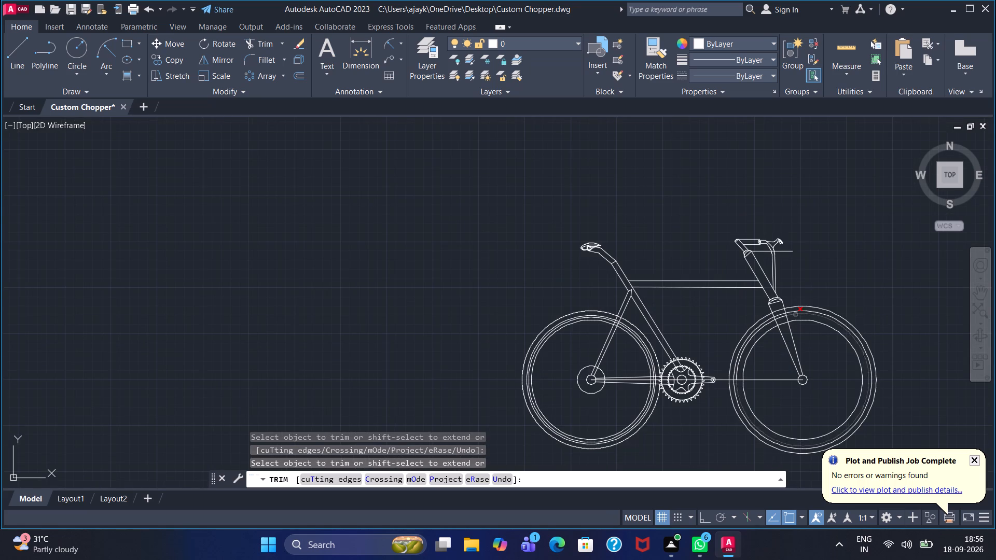
middle_click_drag(819, 285, 647, 228)
scroll(643, 228, "down", 1)
scroll(548, 258, "up", 2)
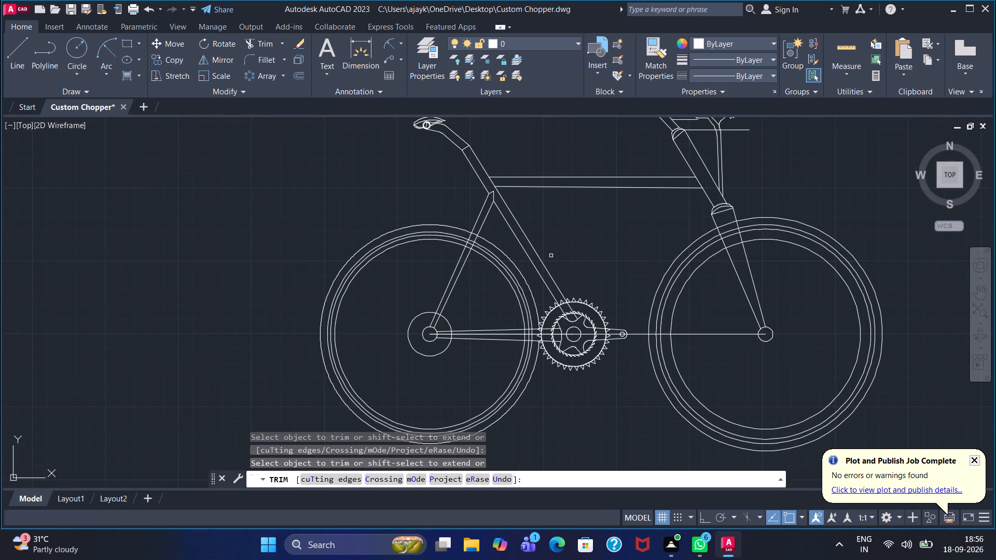
middle_click_drag(621, 259, 508, 241)
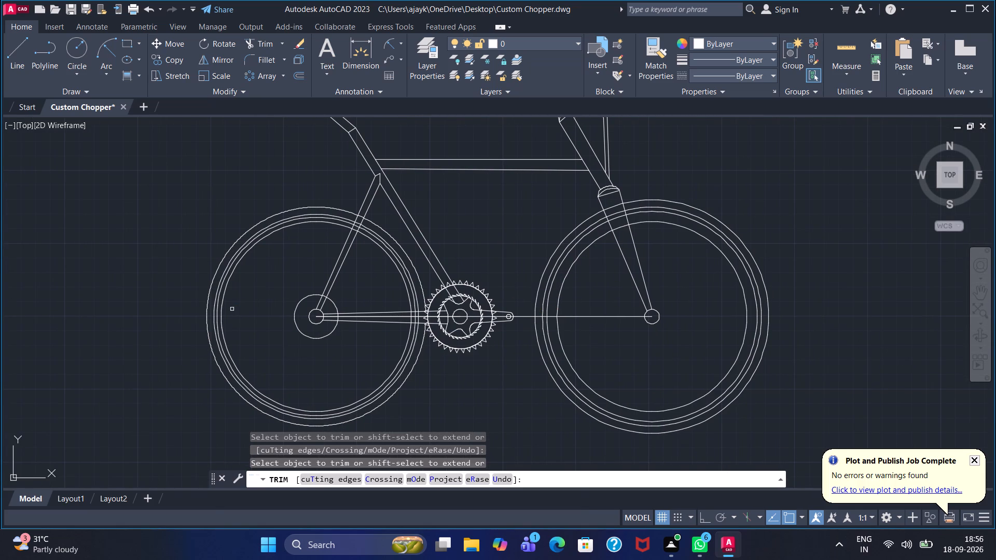
left_click(18, 49)
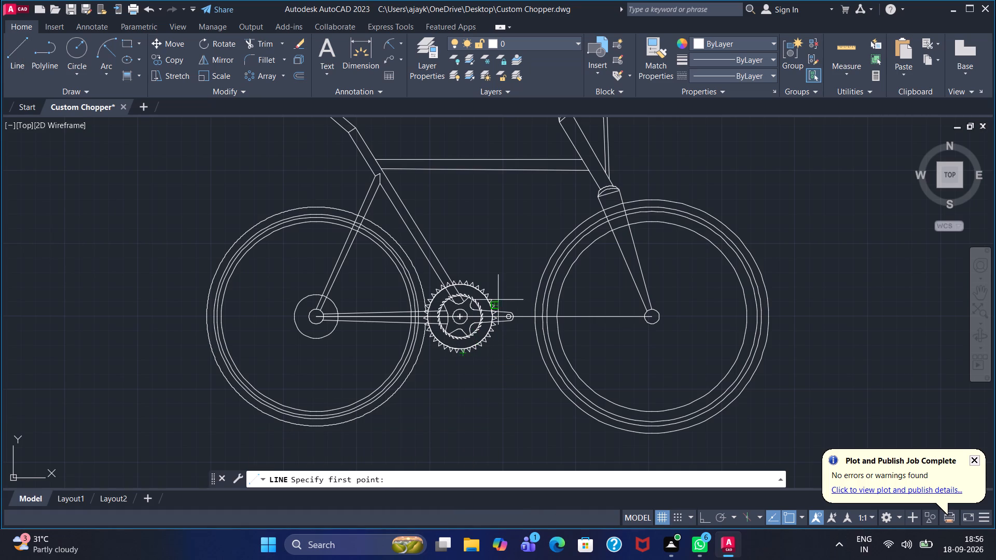
left_click(474, 290)
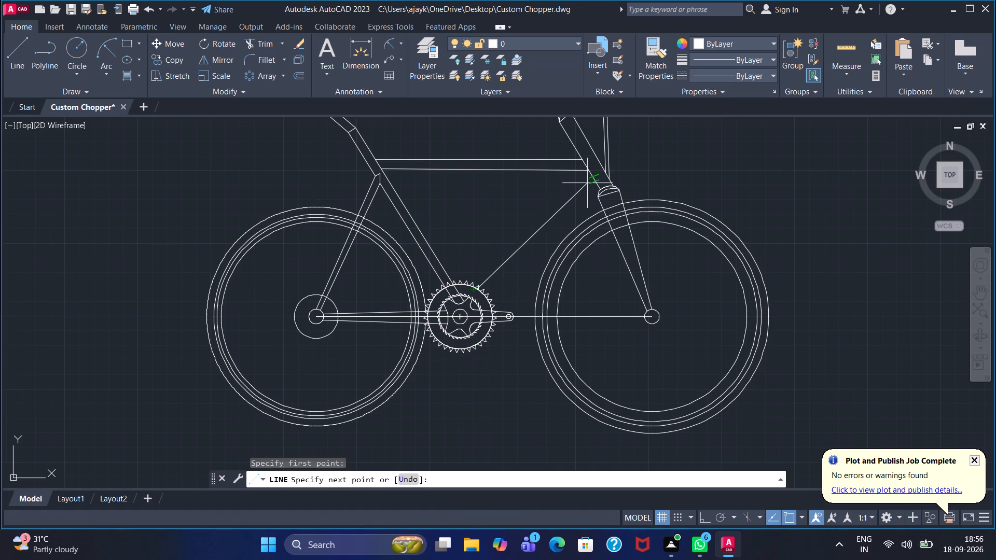
left_click(590, 177)
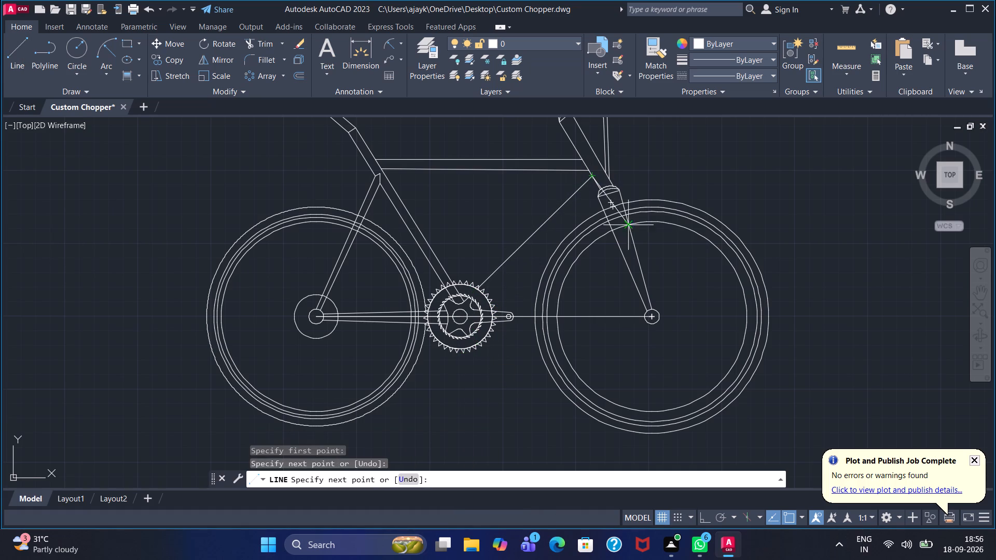
right_click(686, 155)
left_click(697, 164)
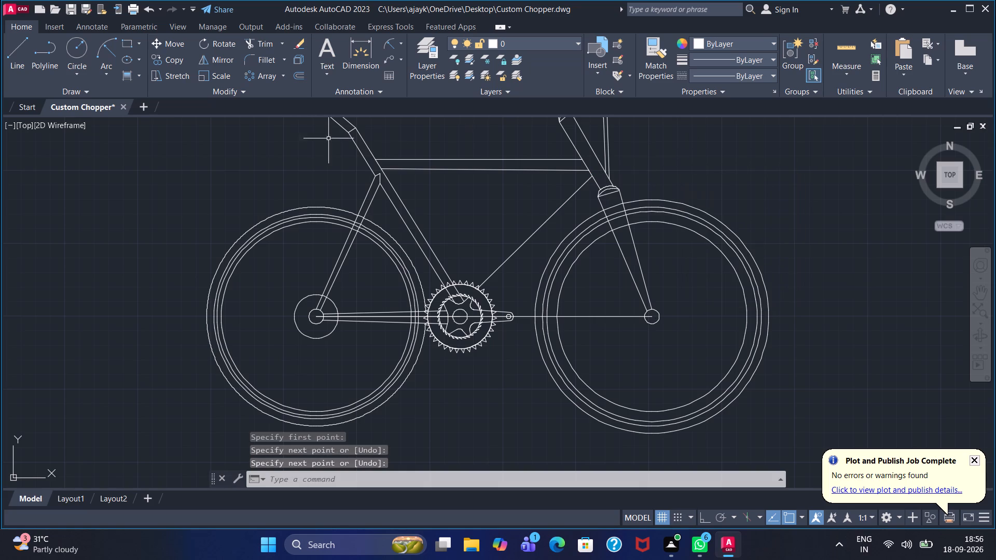
Offset the down tube line through a point just below and in front of it to form the tube's second edge.
left_click(297, 74)
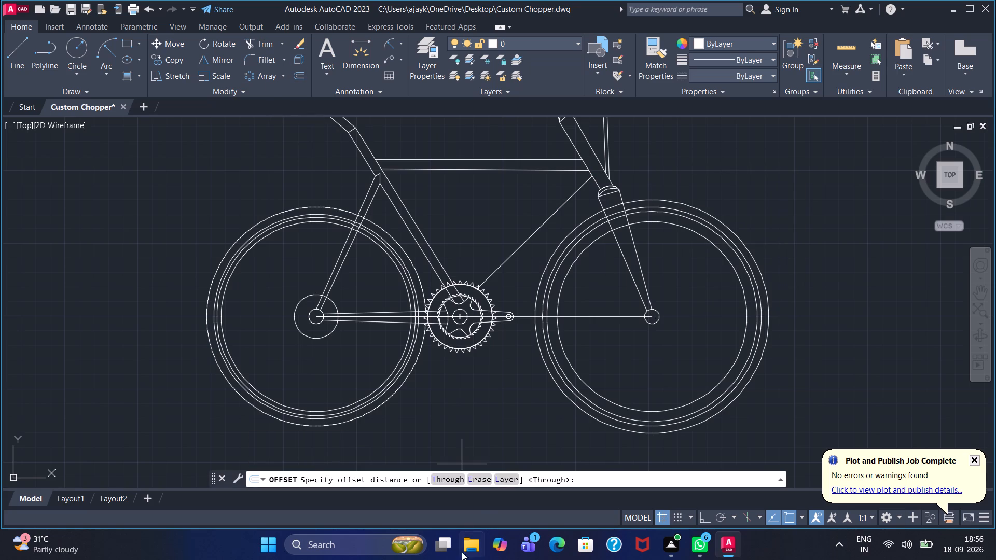
left_click(456, 484)
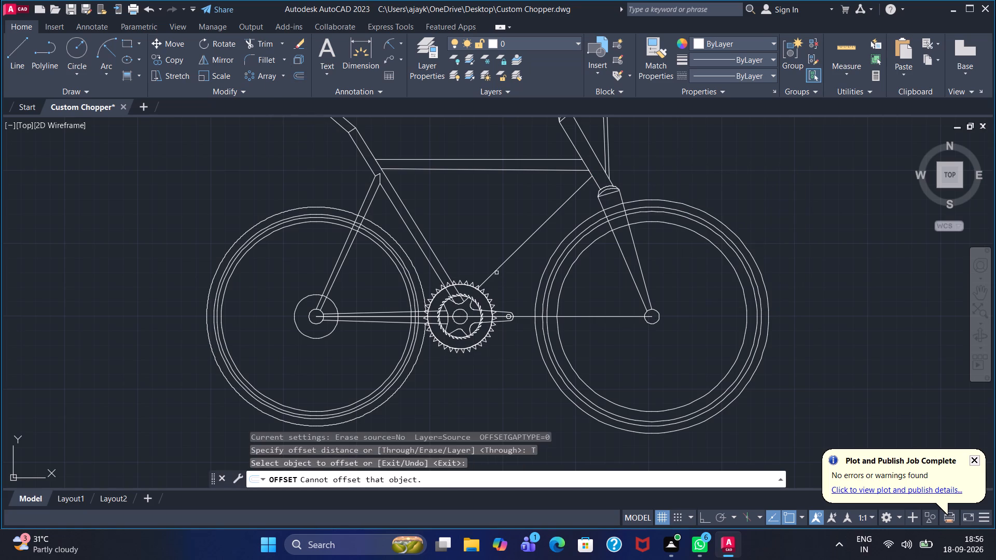
left_click(496, 271)
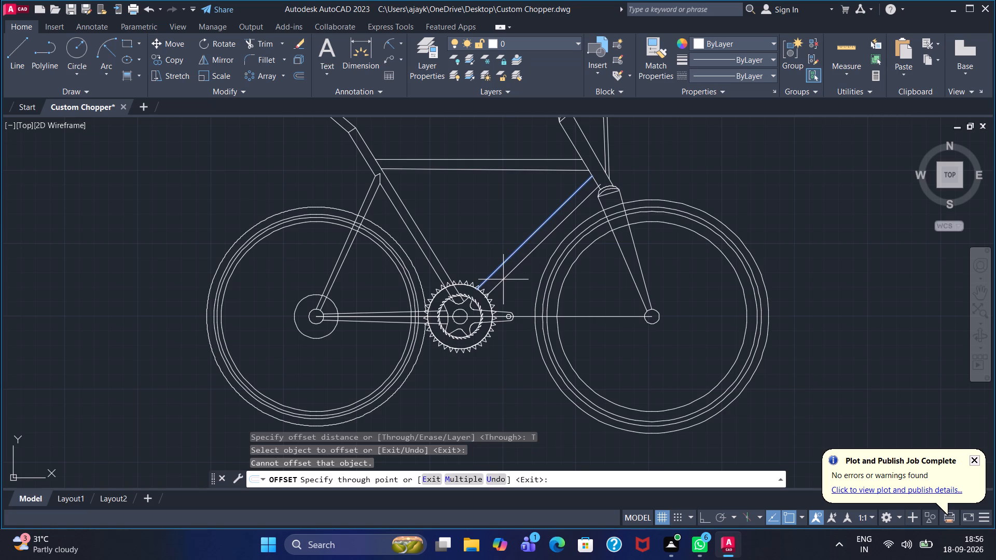
left_click(503, 278)
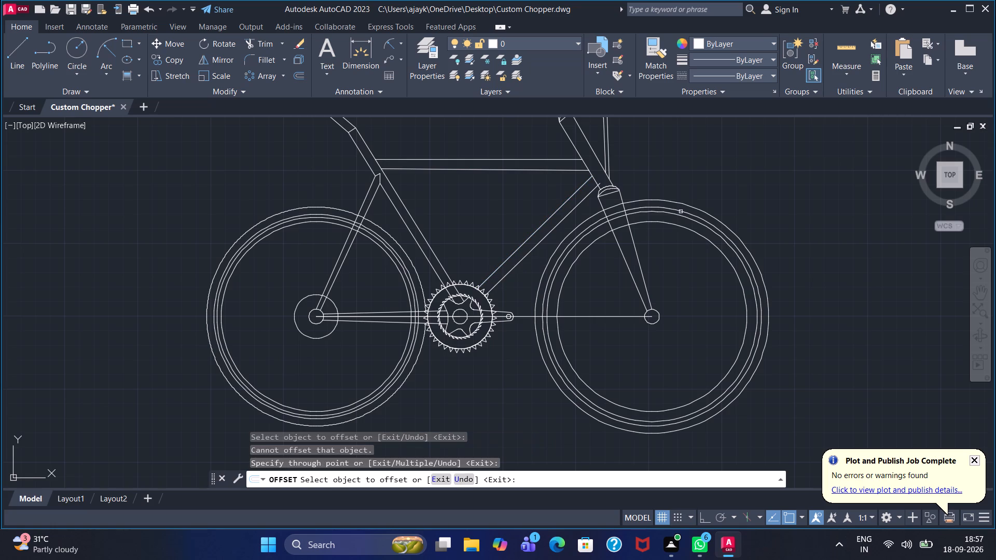
right_click(204, 128)
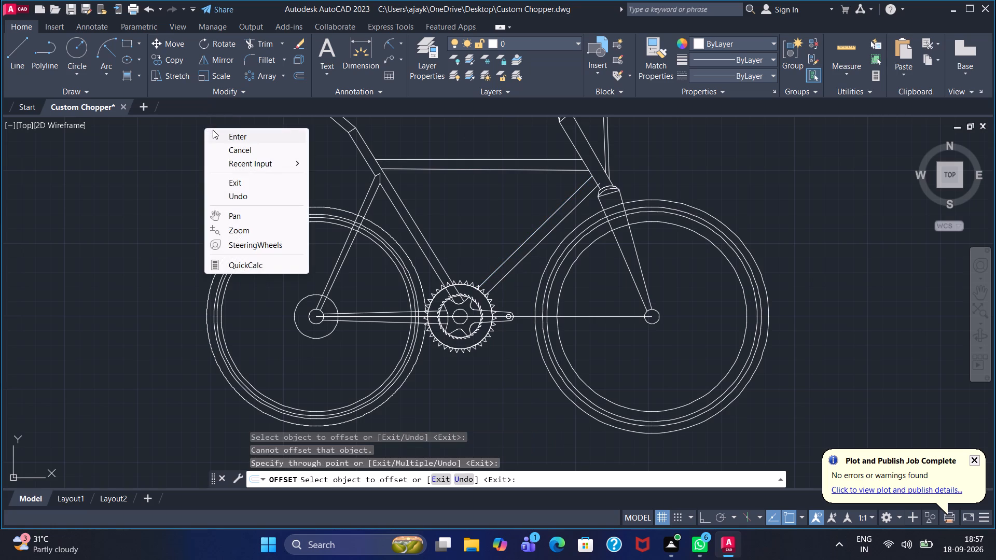
left_click(214, 134)
Trim the lower end of the offset down tube line where it runs across the chainring tooth and inside the ring.
left_click(249, 47)
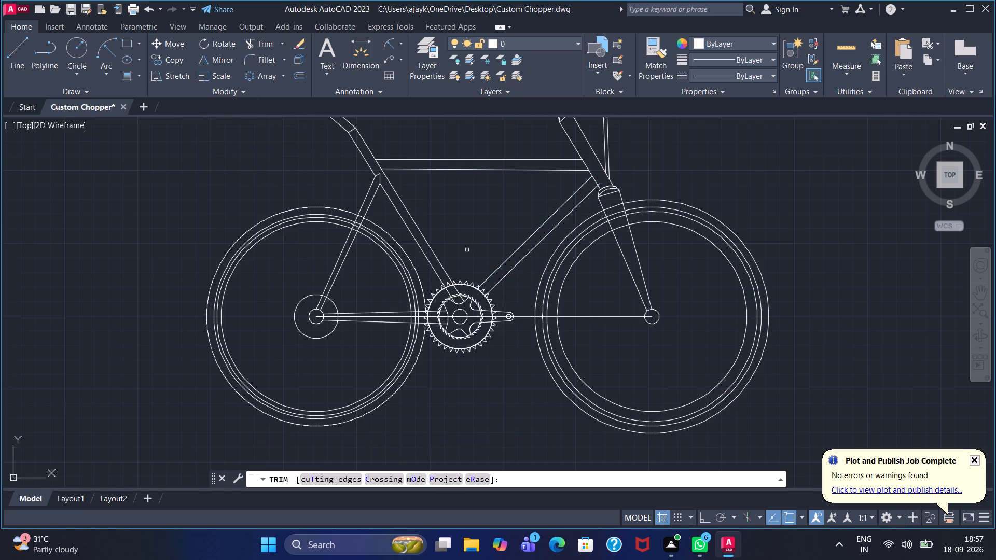
scroll(469, 255, "up", 1)
scroll(471, 256, "down", 1)
scroll(529, 302, "up", 1)
scroll(529, 302, "down", 2)
scroll(487, 301, "down", 2)
scroll(496, 306, "up", 2)
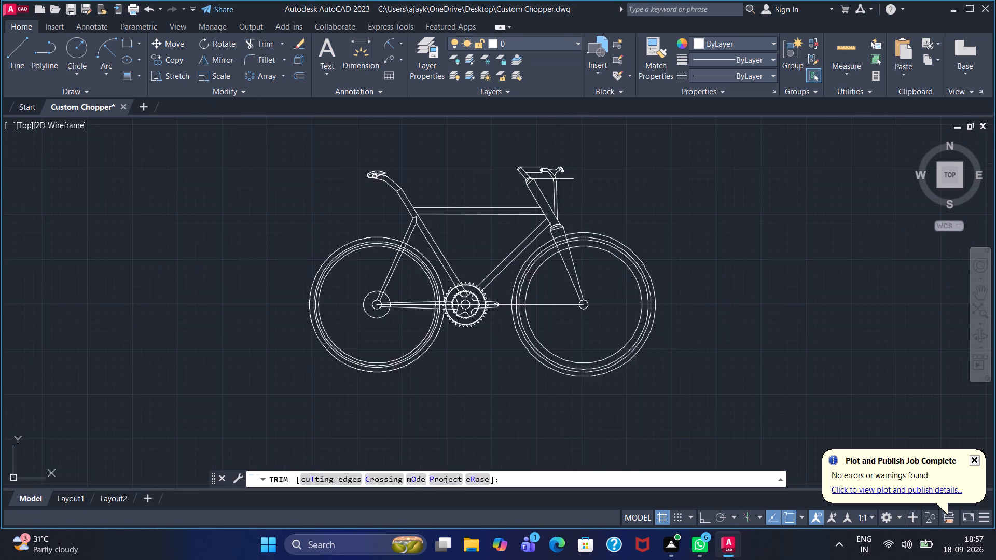
scroll(498, 303, "up", 1)
scroll(471, 289, "down", 1)
scroll(471, 287, "up", 6)
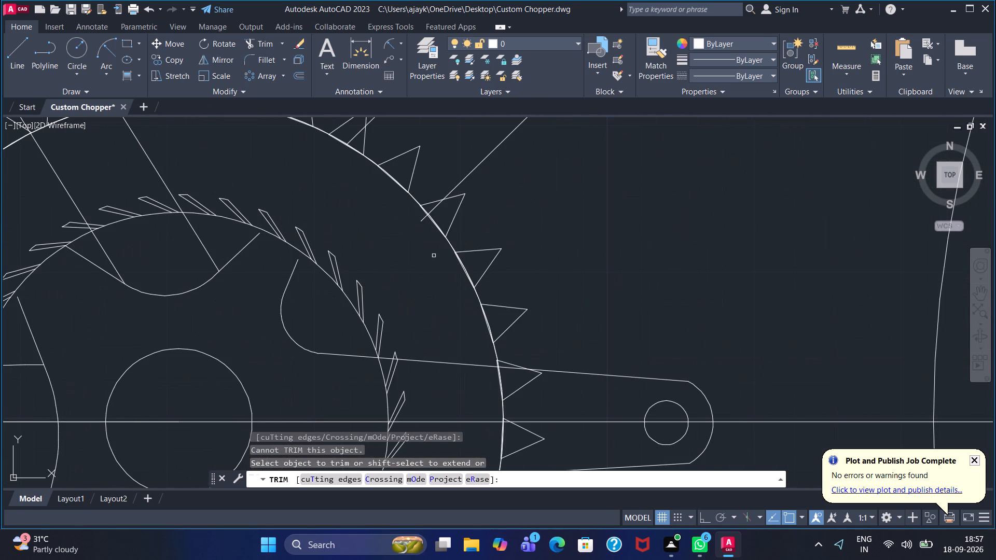
scroll(428, 232, "up", 1)
left_click(418, 212)
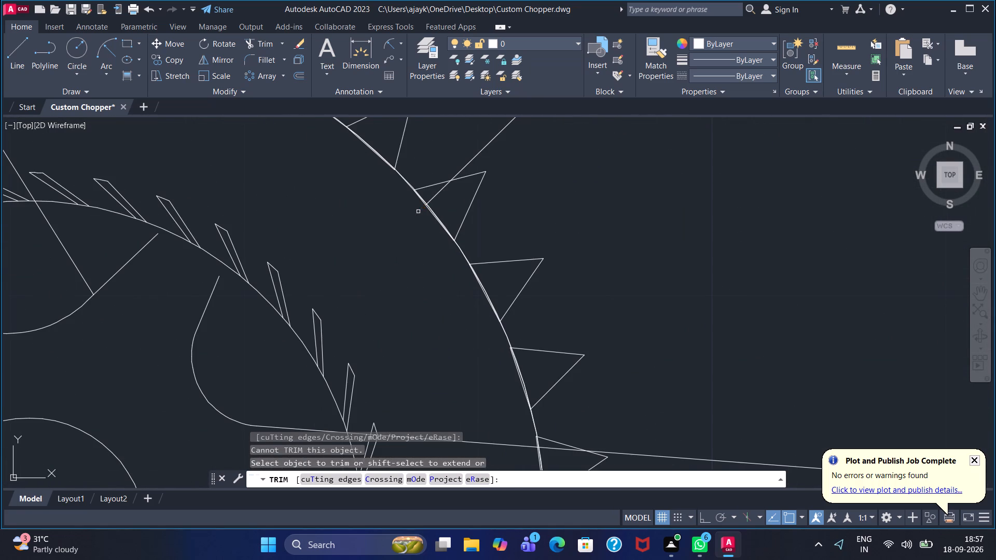
left_click(430, 200)
Trim the upper end of the offset down tube line that extends past the steering tube's rear edge.
scroll(403, 204, "down", 2)
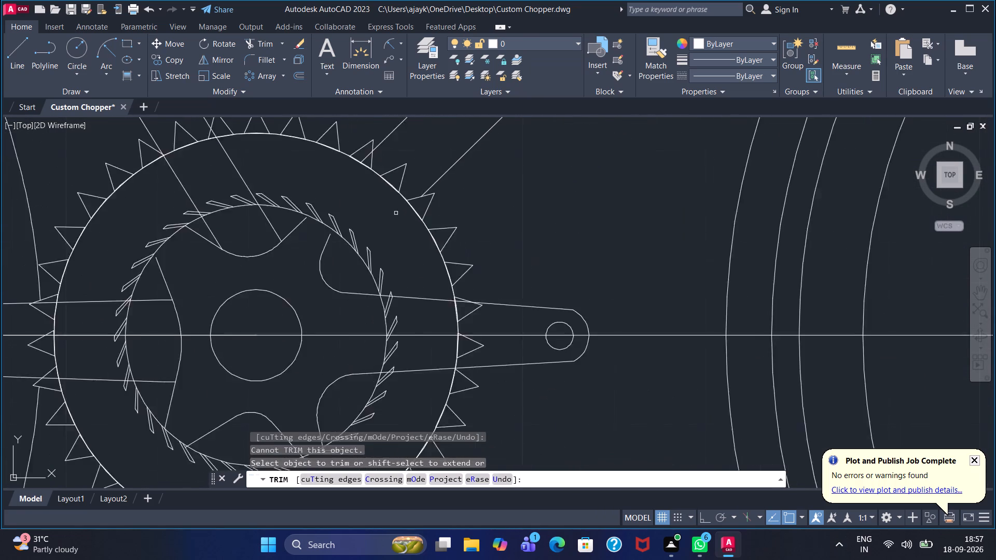
scroll(395, 215, "down", 1)
middle_click_drag(514, 188, 241, 399)
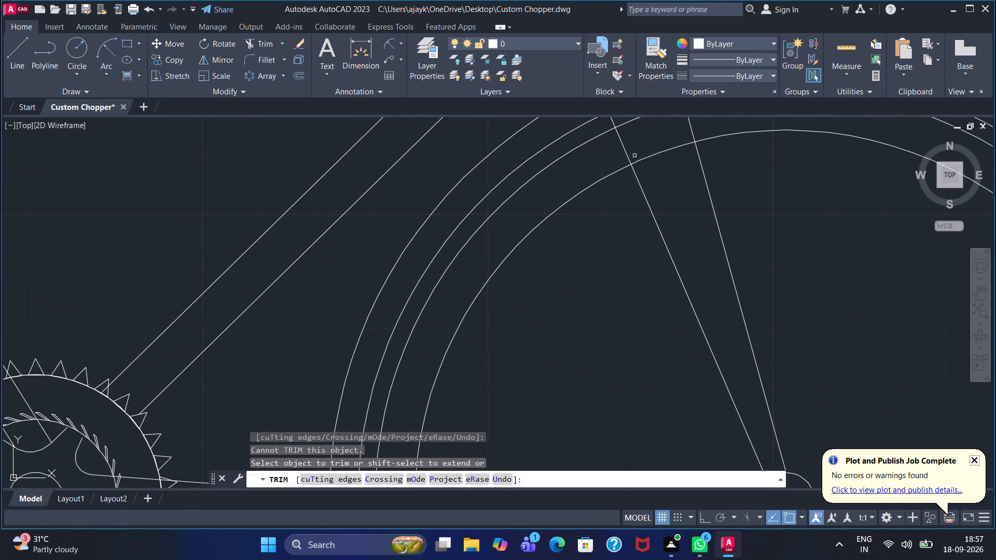
middle_click_drag(625, 292, 397, 502)
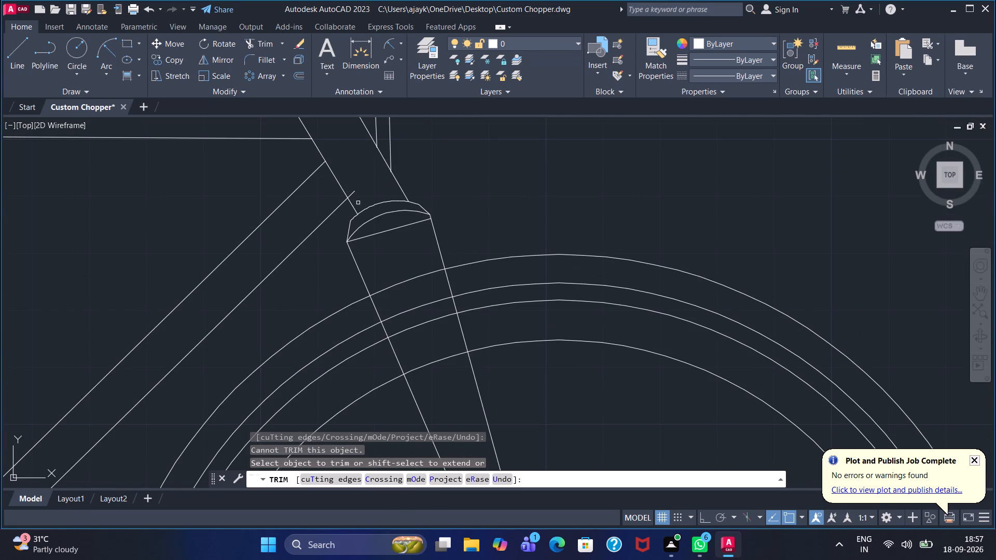
left_click(352, 190)
scroll(559, 289, "down", 1)
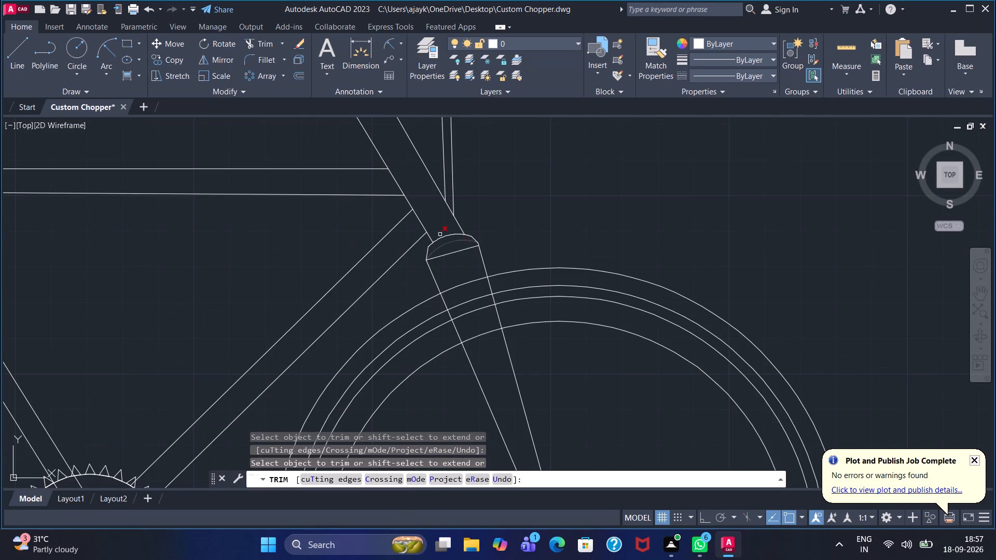
scroll(425, 225, "up", 4)
scroll(396, 182, "down", 5)
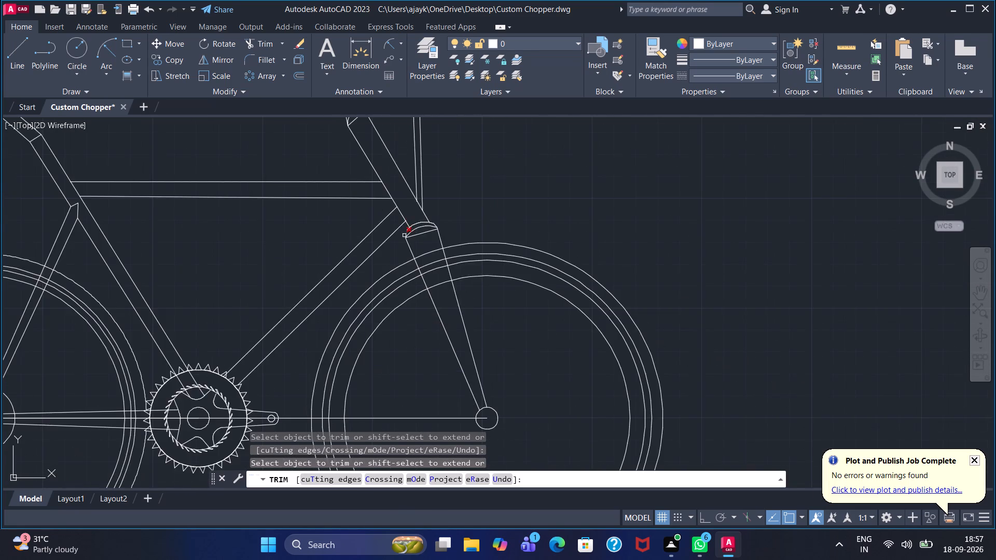
scroll(404, 238, "down", 1)
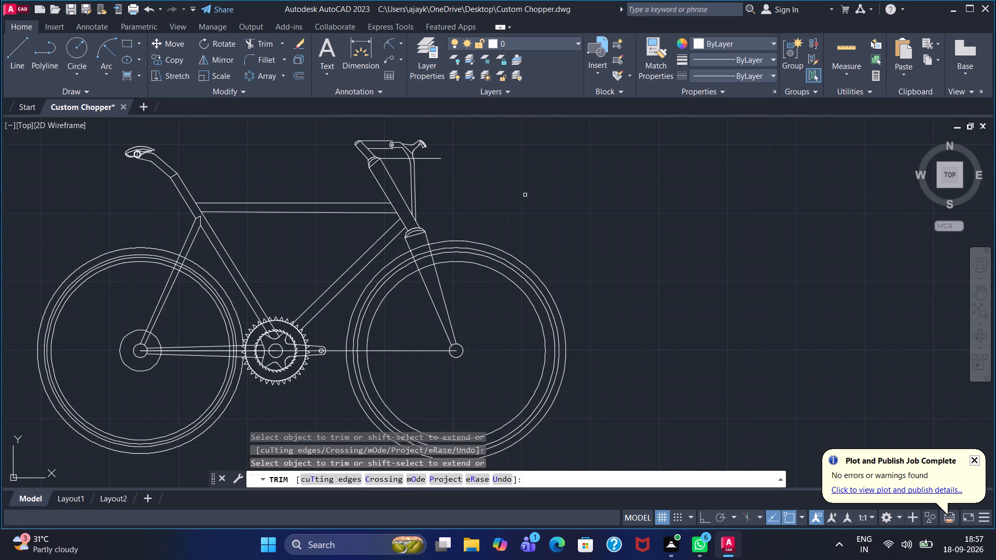
key("Escape")
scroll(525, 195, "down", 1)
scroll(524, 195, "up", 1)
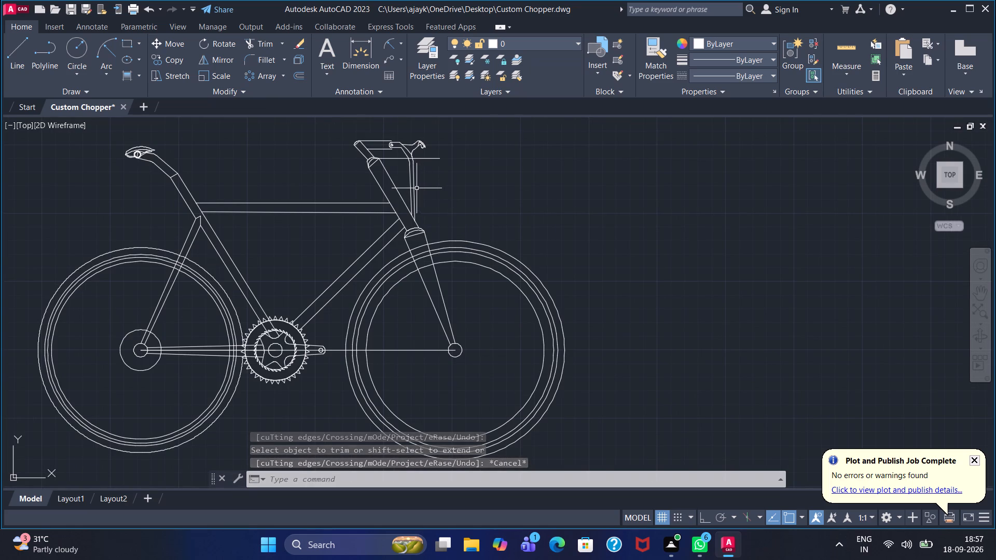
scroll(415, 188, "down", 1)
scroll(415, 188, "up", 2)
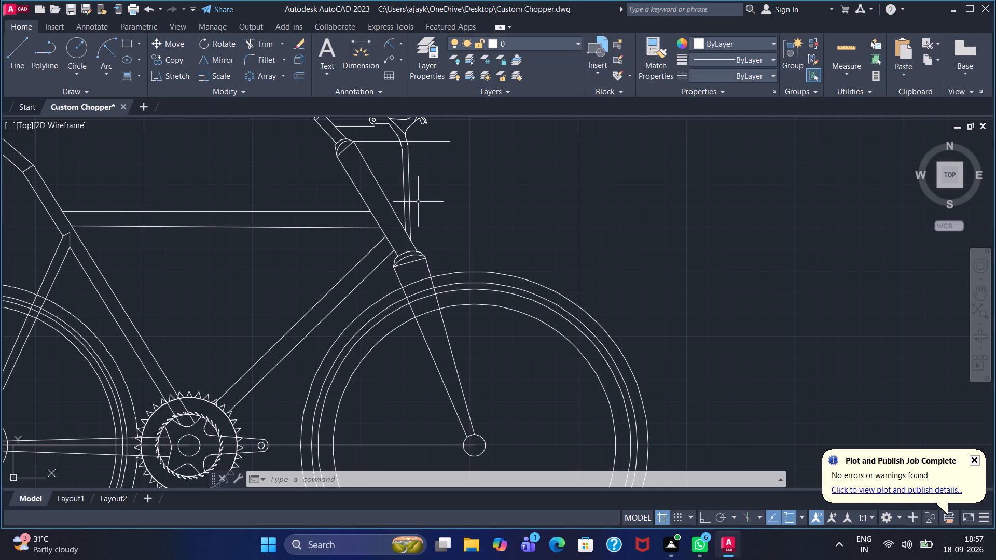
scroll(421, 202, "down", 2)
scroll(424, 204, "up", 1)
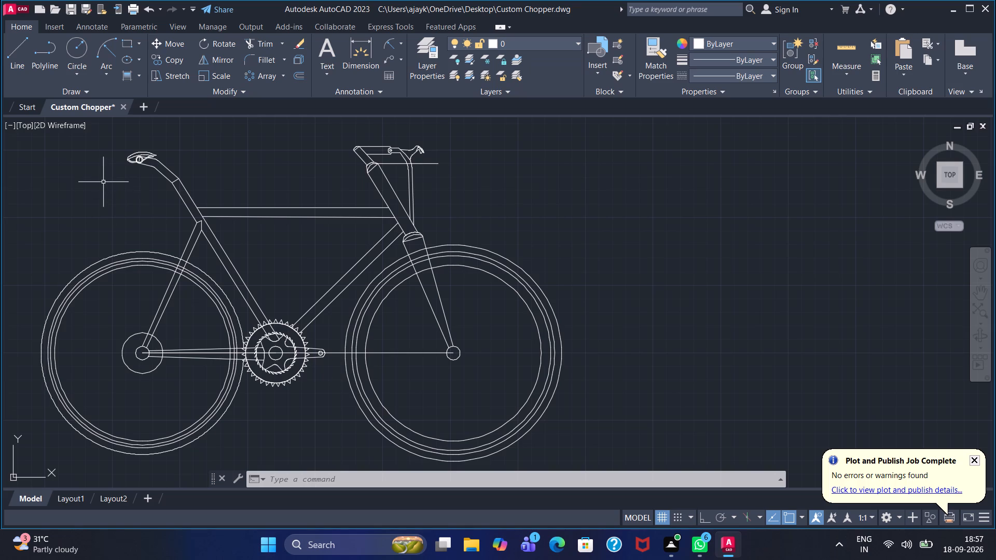
Add a horizontal linear dimension from the rear hub circle's front edge to the front hub's centre, placed below the wheels.
left_click(399, 38)
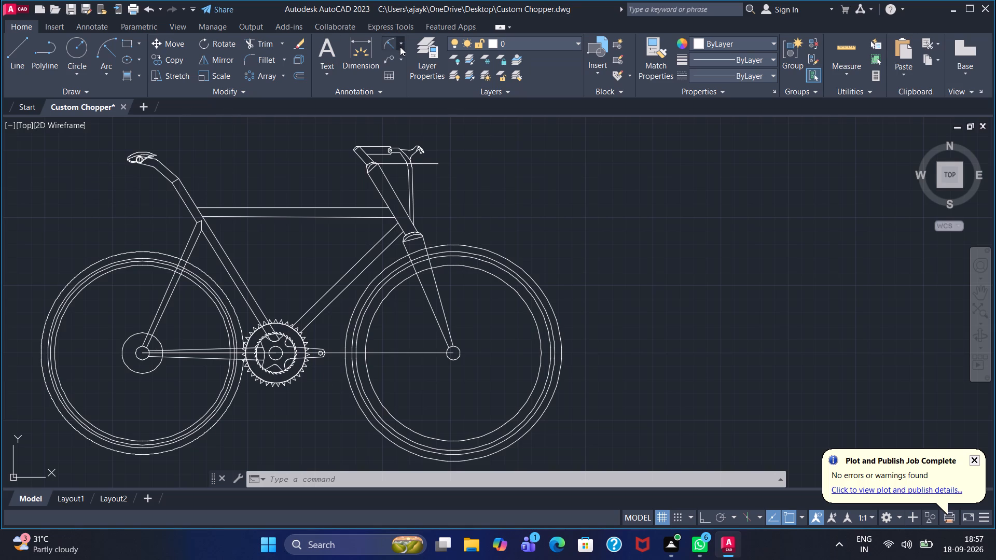
left_click(399, 55)
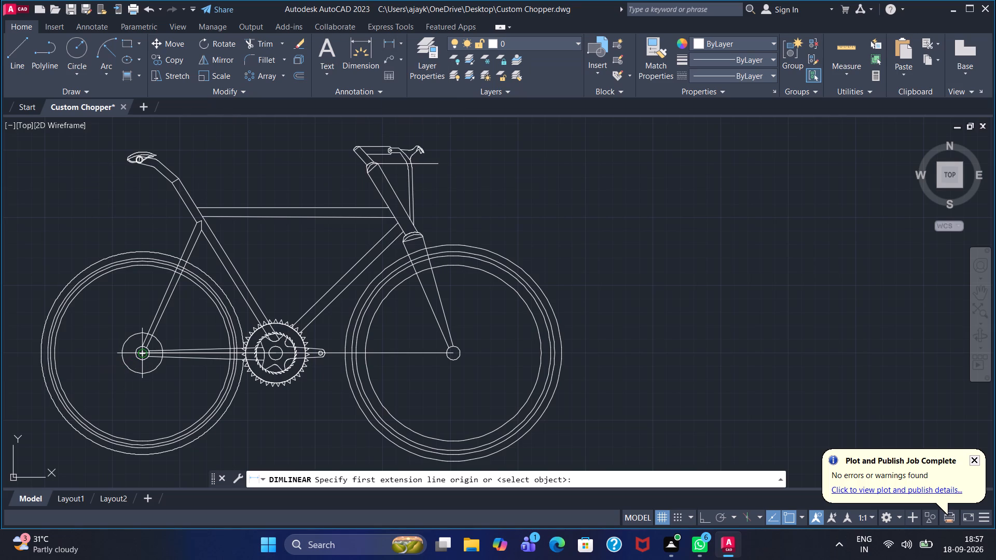
left_click(146, 353)
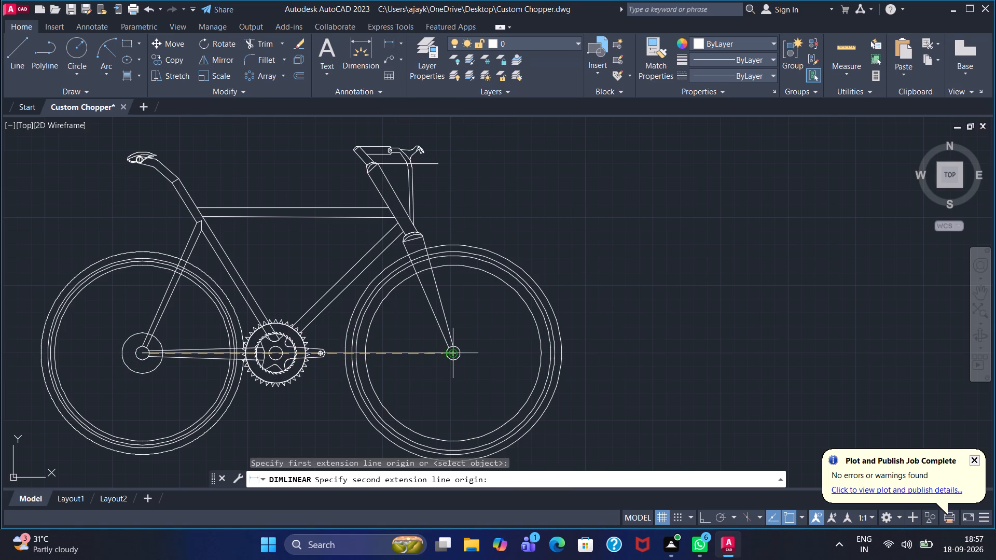
left_click(454, 353)
middle_click_drag(299, 414, 298, 332)
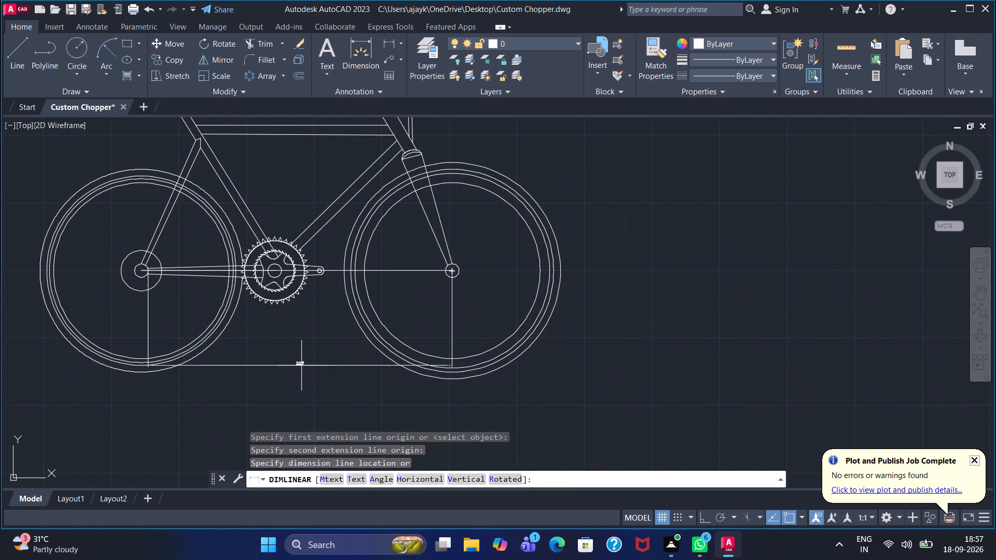
left_click(293, 409)
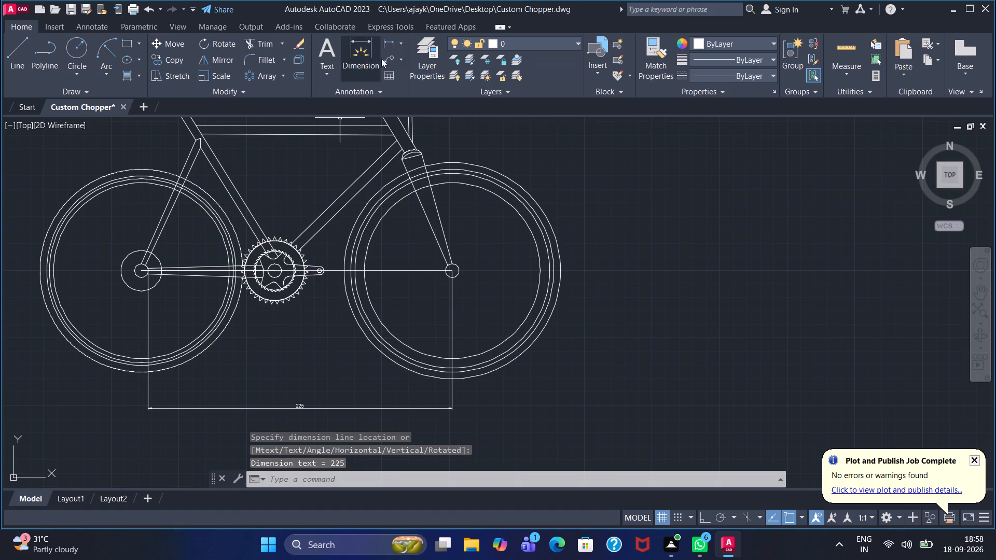
Add a horizontal linear dimension from the rear hub's centre to the chainring's centre, placed just above the hub-to-hub dimension.
left_click(390, 38)
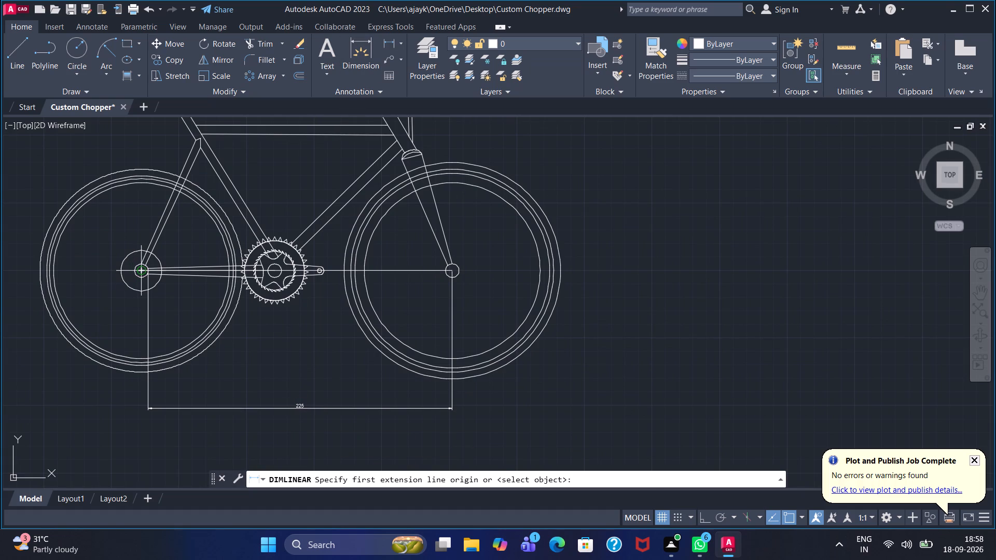
left_click(144, 270)
left_click(278, 273)
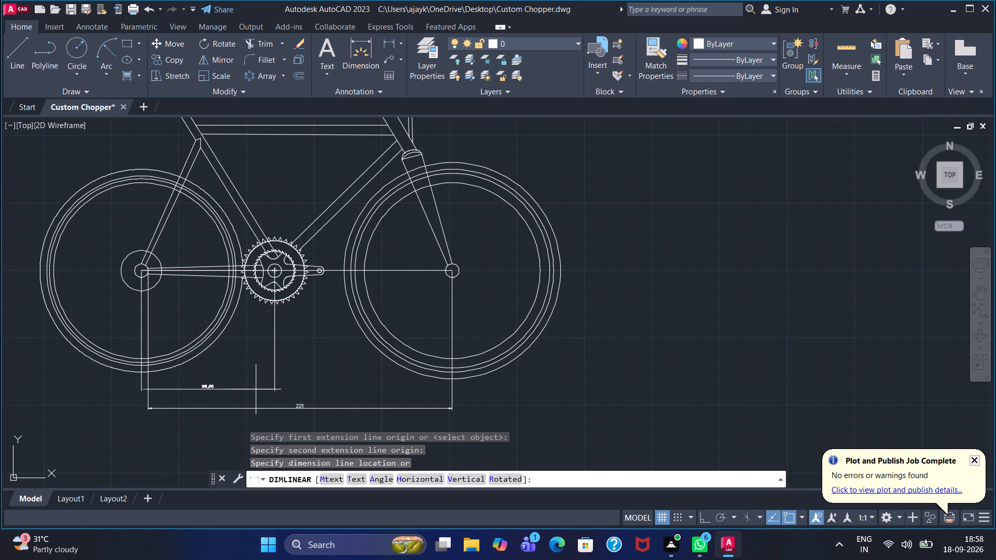
left_click(256, 389)
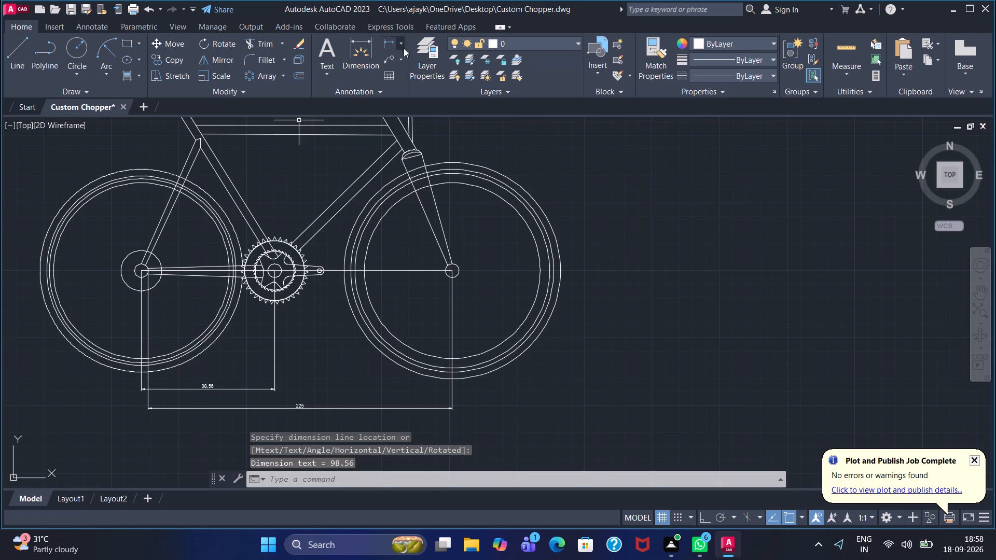
Add a radius dimension to the front hub circle, placing its text outside the front wheel.
left_click(404, 44)
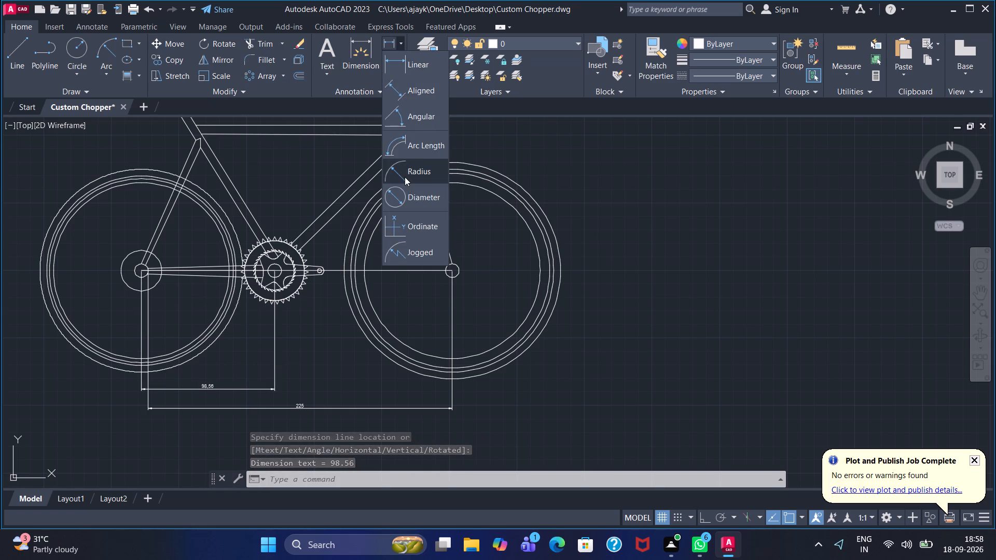
left_click(405, 177)
left_click(459, 270)
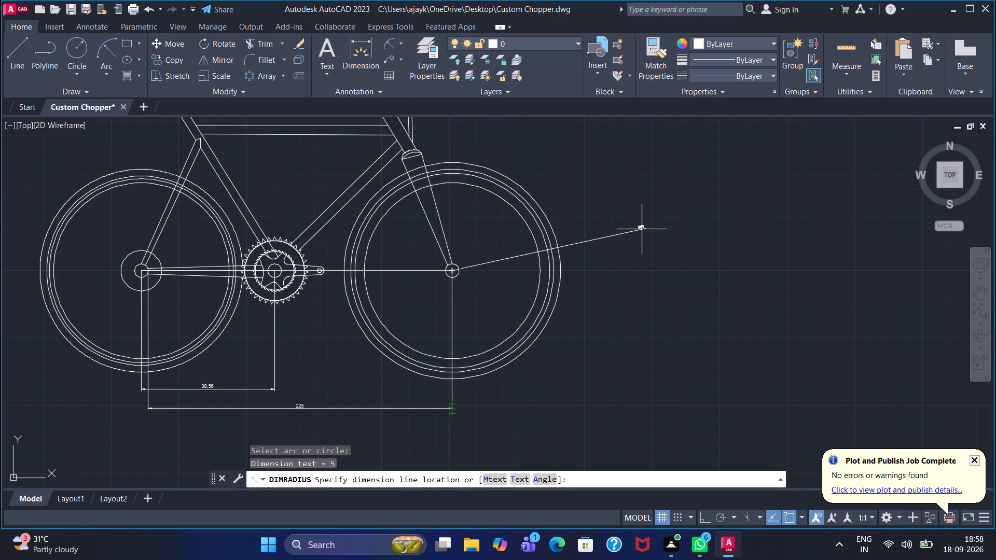
left_click(643, 228)
Add a radius dimension to the innermost large circle of the front wheel, placing its text above the hub radius dimension.
left_click(394, 39)
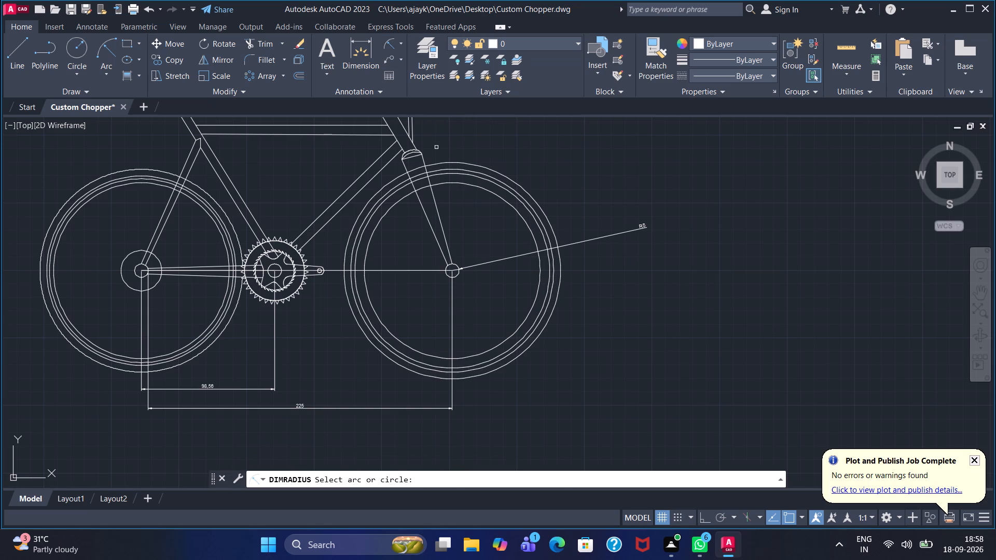
left_click(472, 186)
left_click(600, 167)
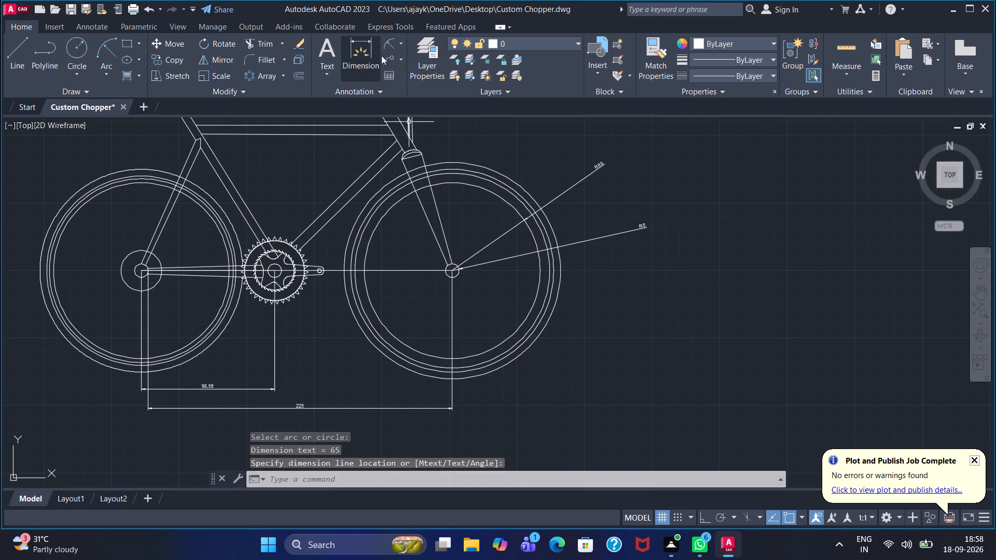
double_click(541, 229)
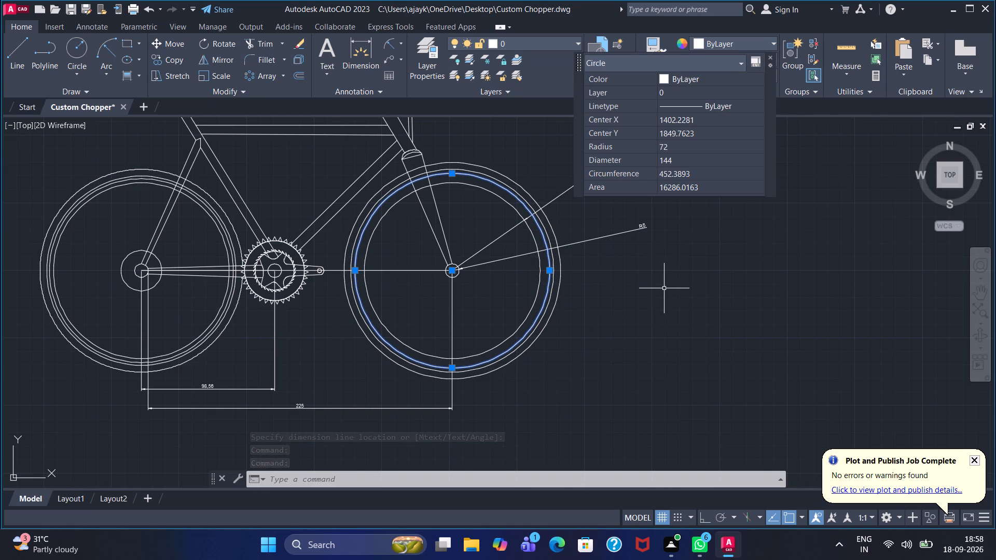
key("Escape")
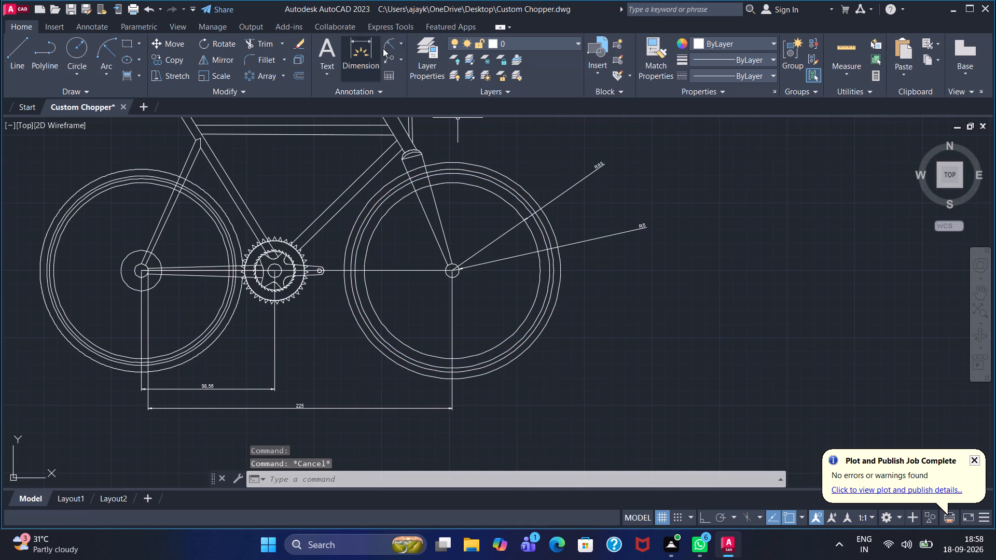
Add a radius dimension to the front wheel's second large circle from the inside, placing its text between the two existing radius dimensions.
left_click(391, 43)
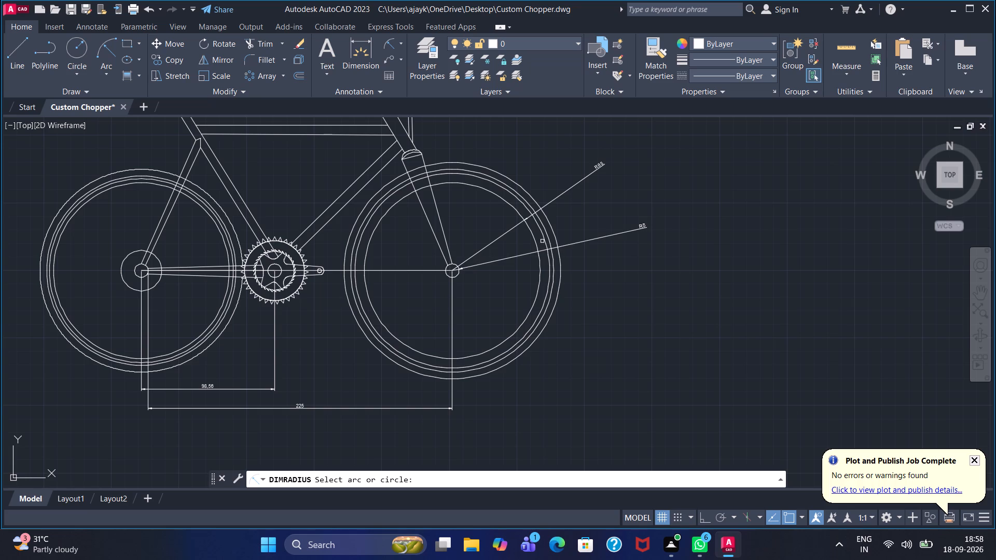
left_click(544, 240)
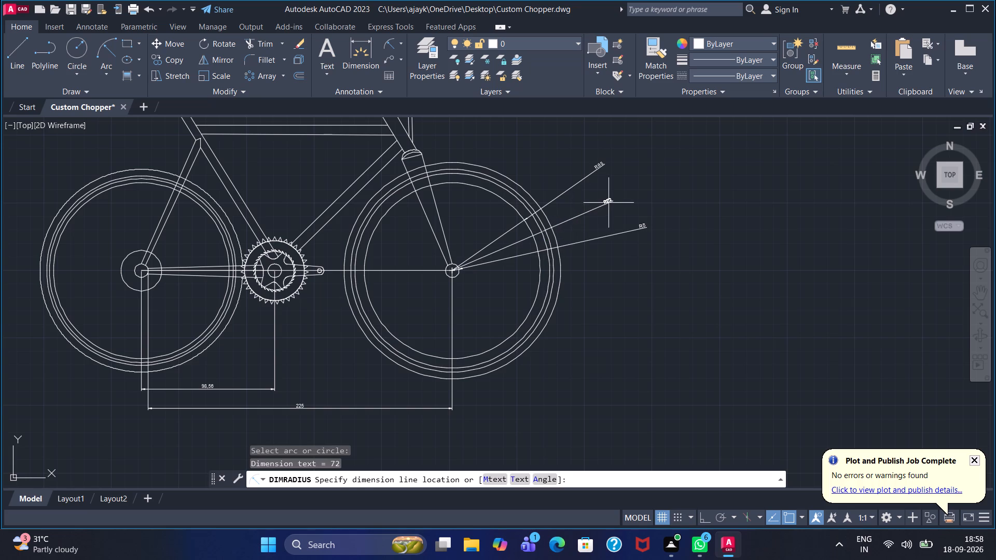
left_click(608, 203)
Add radius dimensions to the front wheel's two outermost circles, placing their texts outside the wheel just above and below the hub radius dimension.
left_click(388, 36)
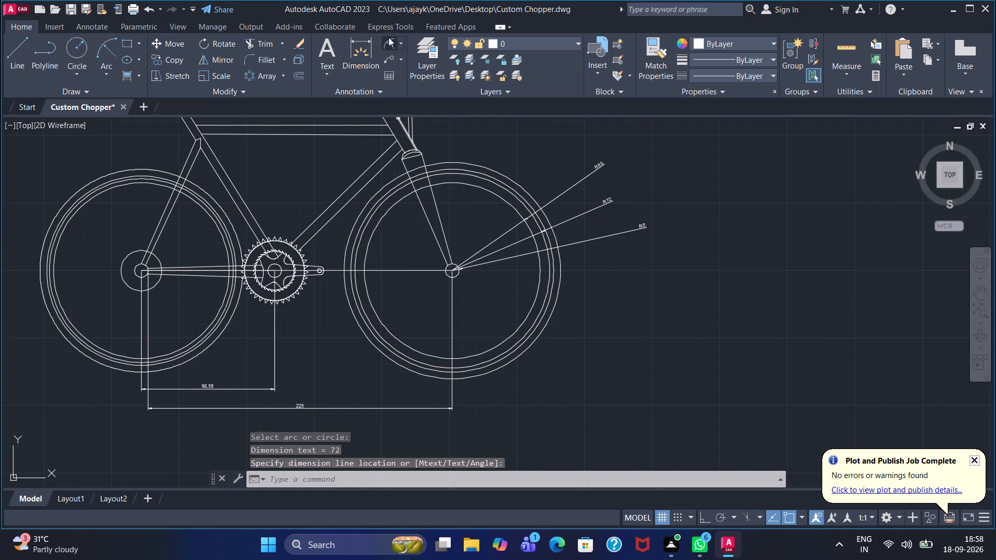
left_click(551, 244)
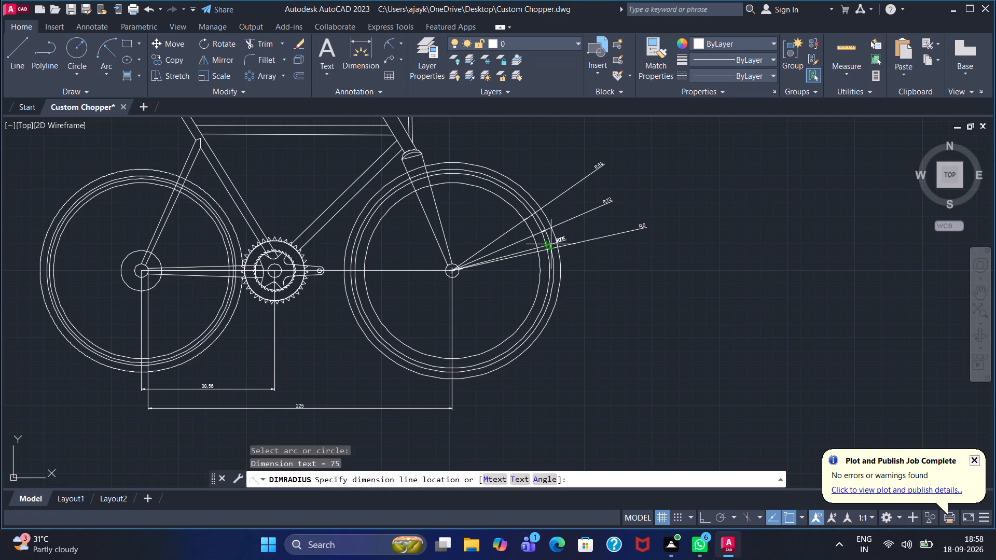
left_click(614, 217)
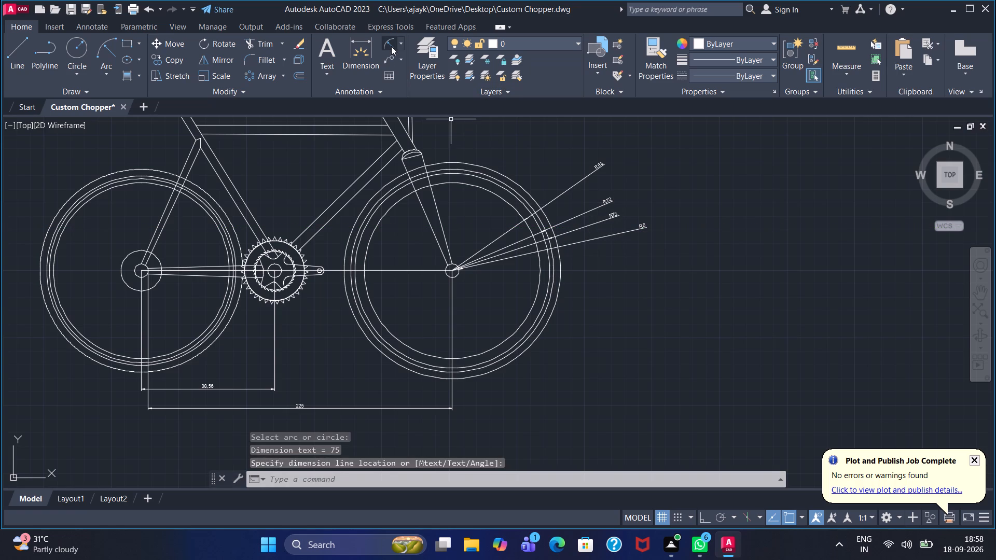
left_click(391, 46)
left_click(560, 272)
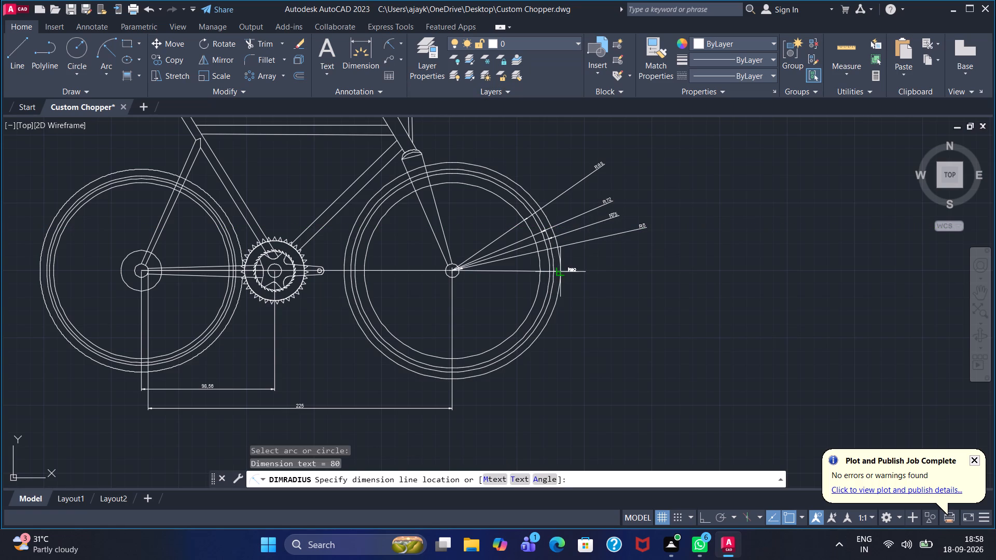
left_click(630, 253)
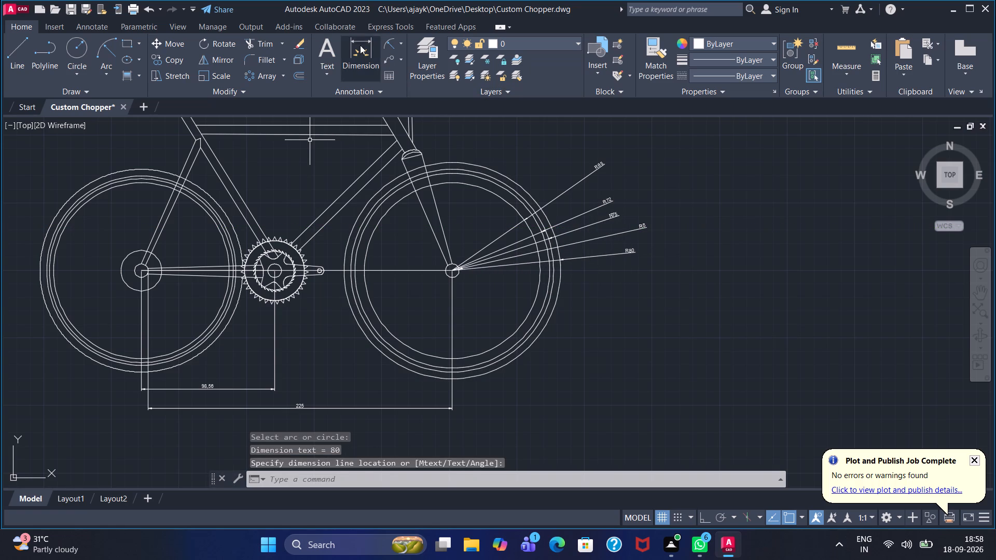
Add radius dimensions to the rear hub circle and the larger circle around it, placing both texts outside the rear wheel at its lower left.
left_click(387, 45)
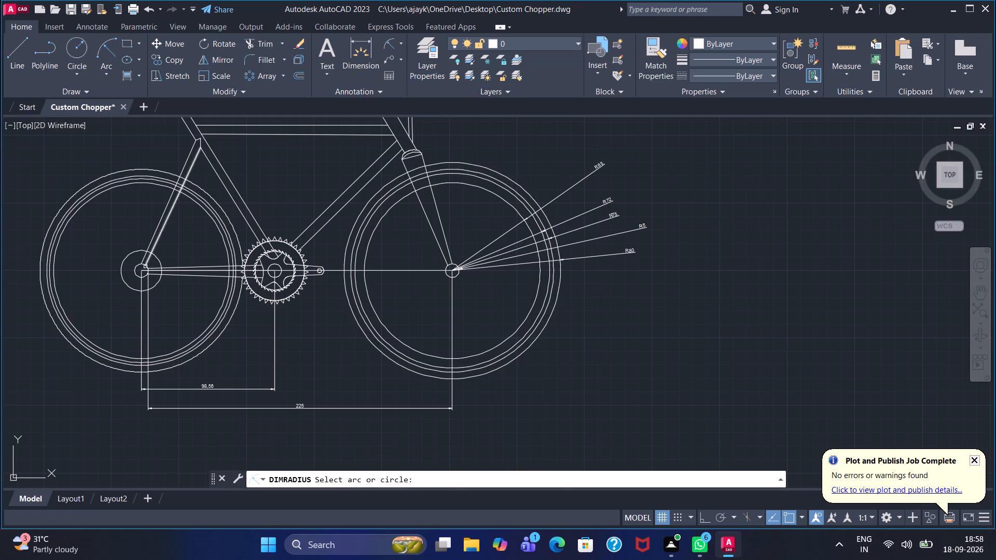
left_click(136, 269)
left_click(66, 384)
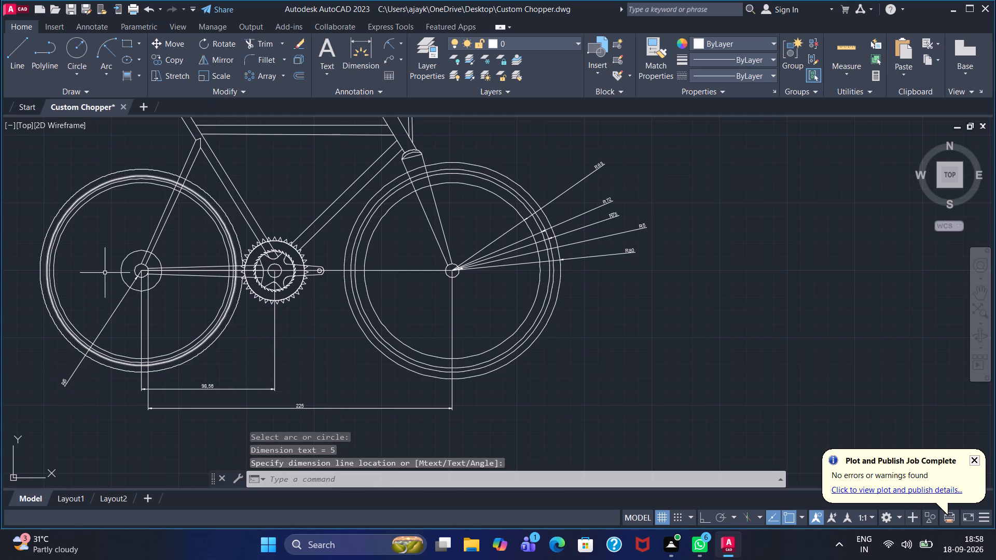
left_click(392, 44)
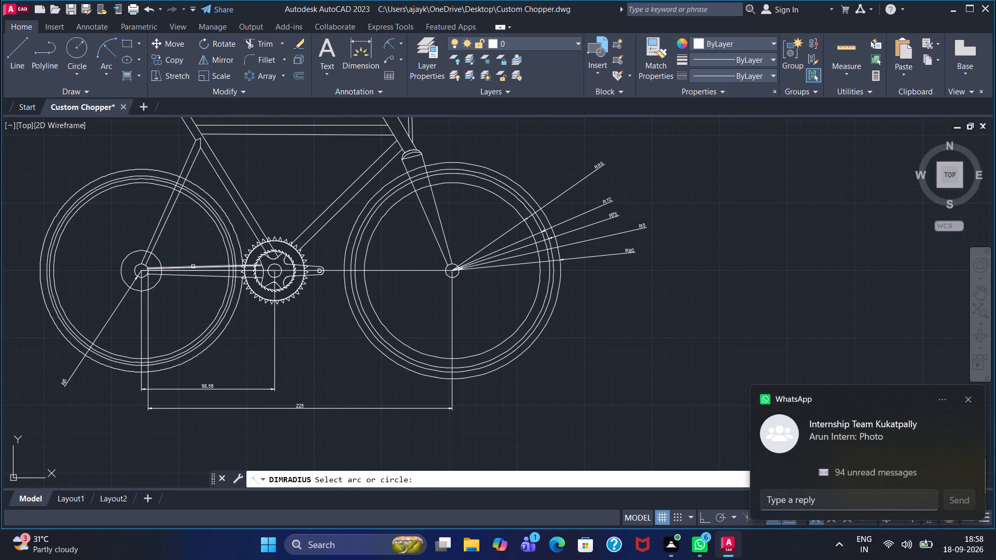
left_click(122, 264)
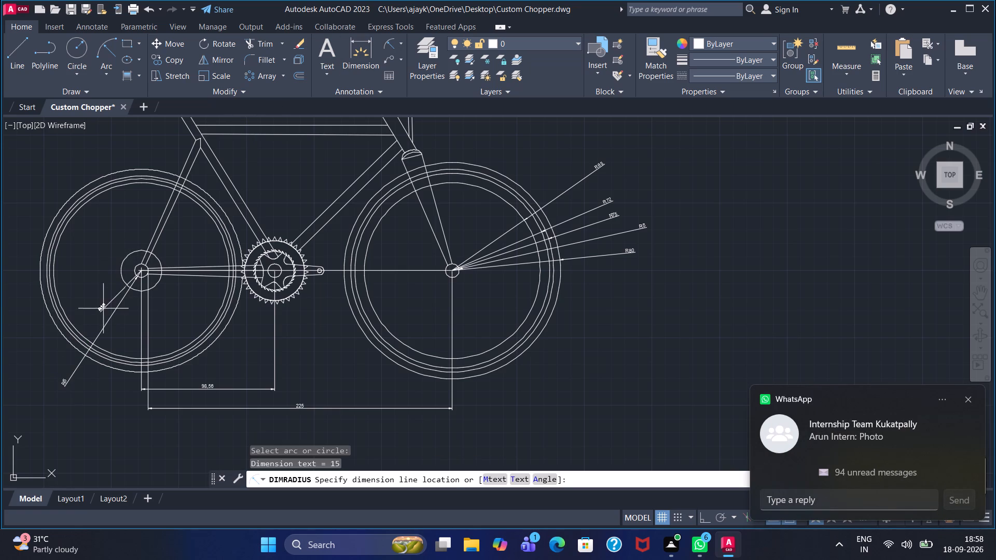
left_click(50, 361)
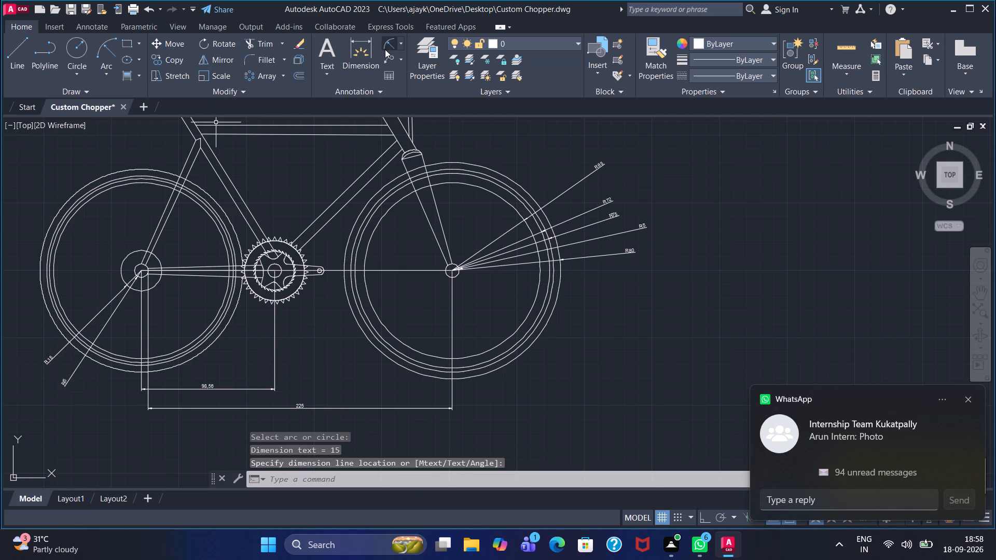
Add radius dimensions to the rear wheel's two innermost large circles, stacking their texts outside the wheel above the hub radius dimensions.
left_click(389, 45)
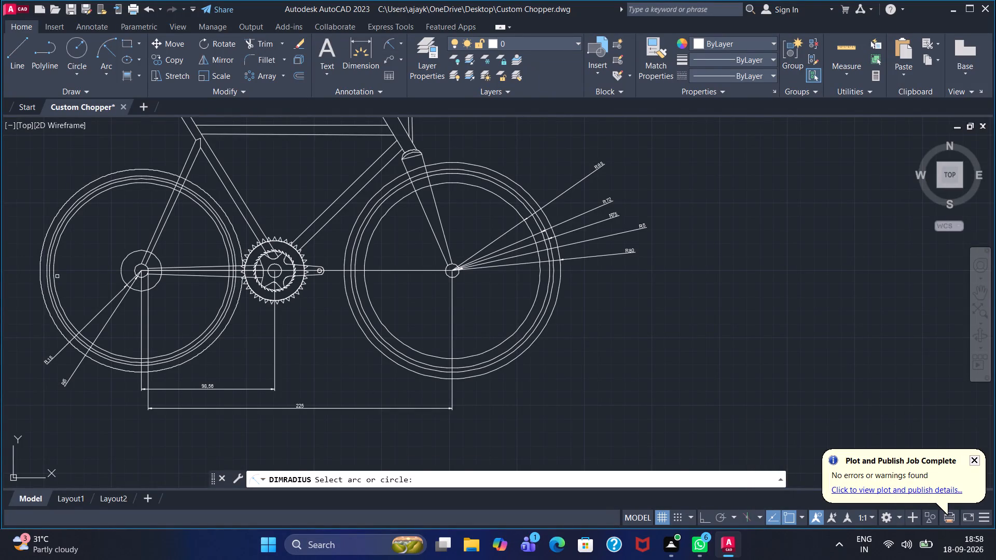
left_click(54, 283)
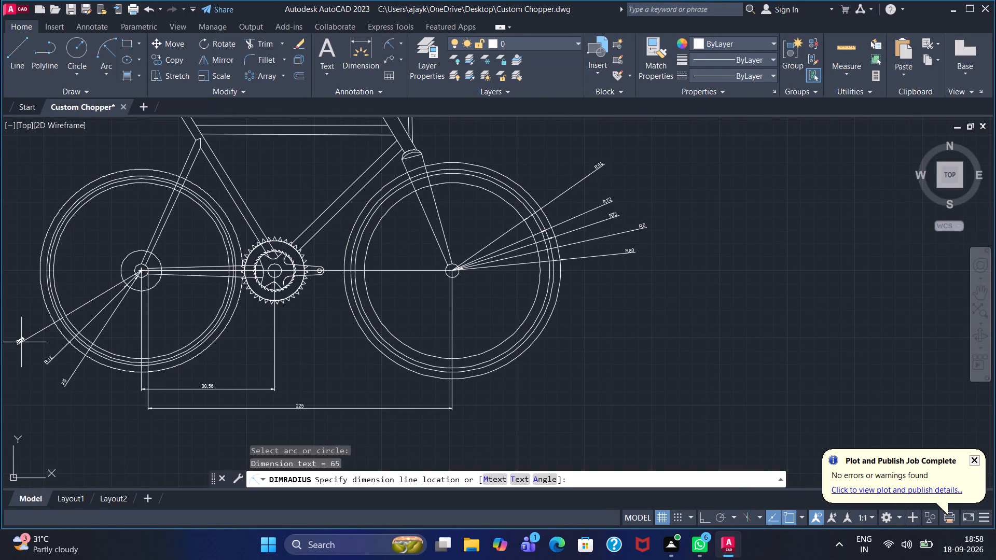
left_click(21, 342)
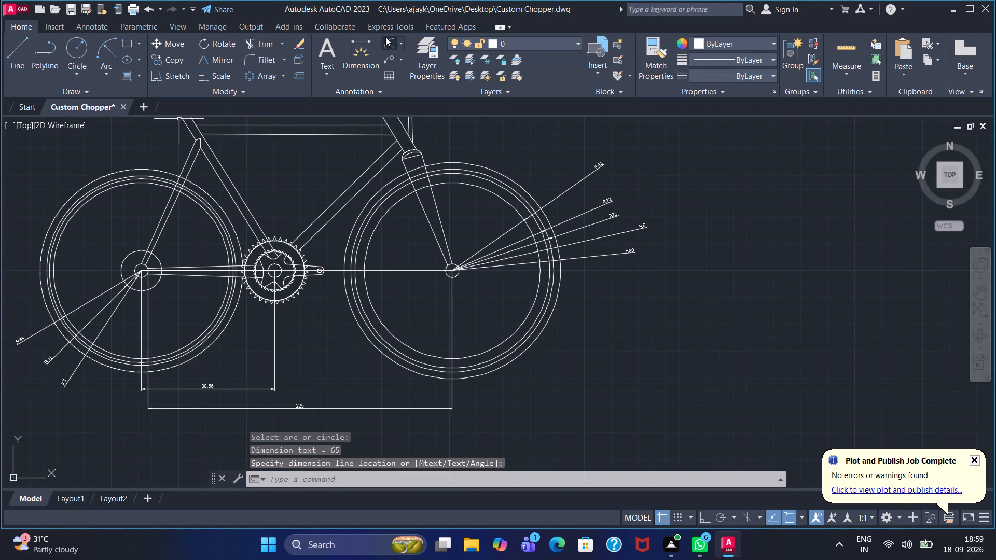
left_click(388, 40)
scroll(18, 287, "down", 1)
scroll(20, 286, "up", 3)
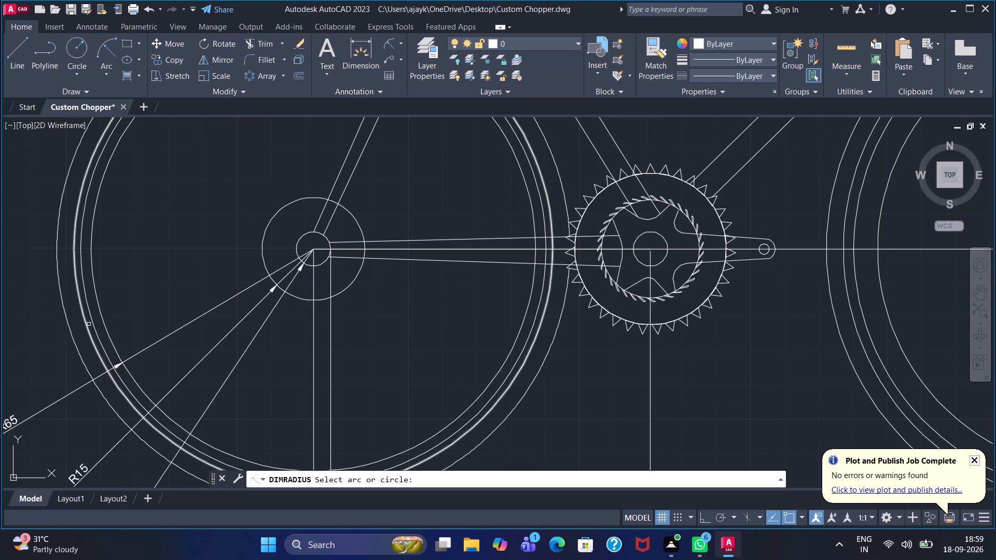
left_click(92, 318)
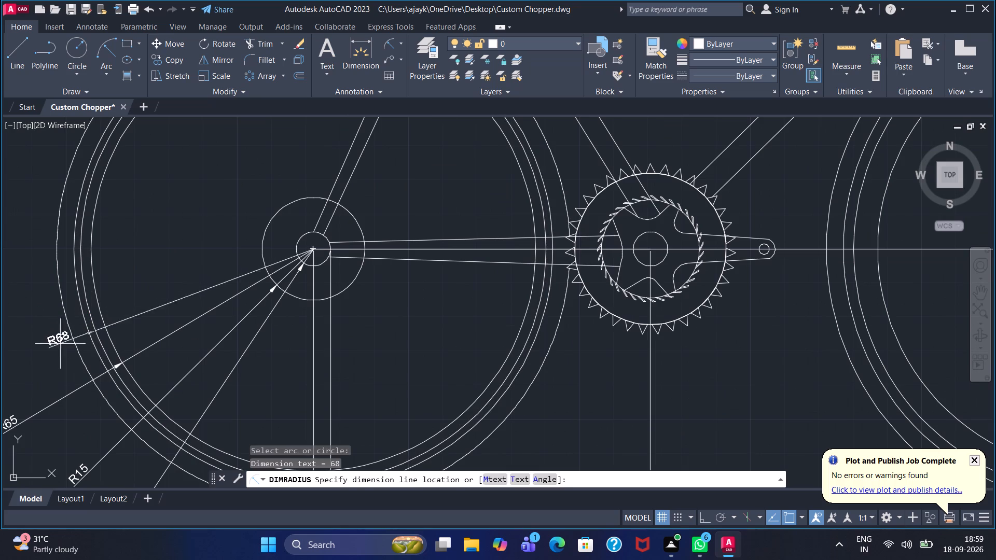
left_click(24, 376)
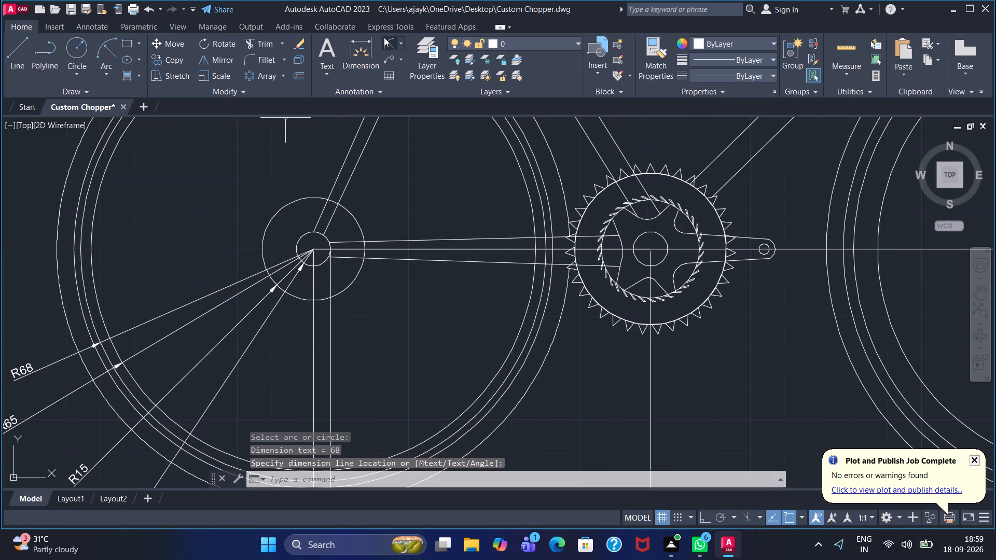
Add radius dimensions to the rear wheel's two outermost circles, continuing the stack of texts upward outside the wheel.
left_click(386, 38)
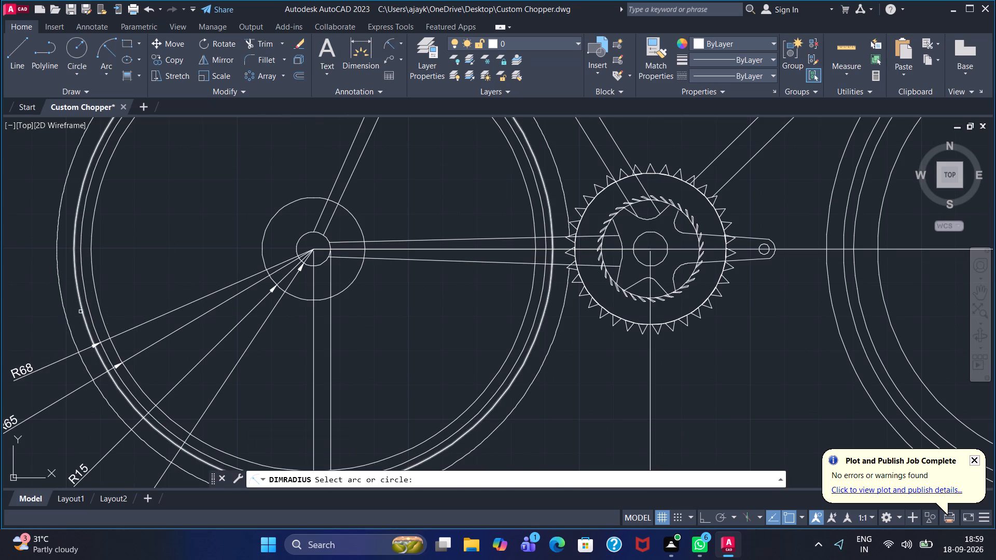
left_click(80, 312)
left_click(29, 332)
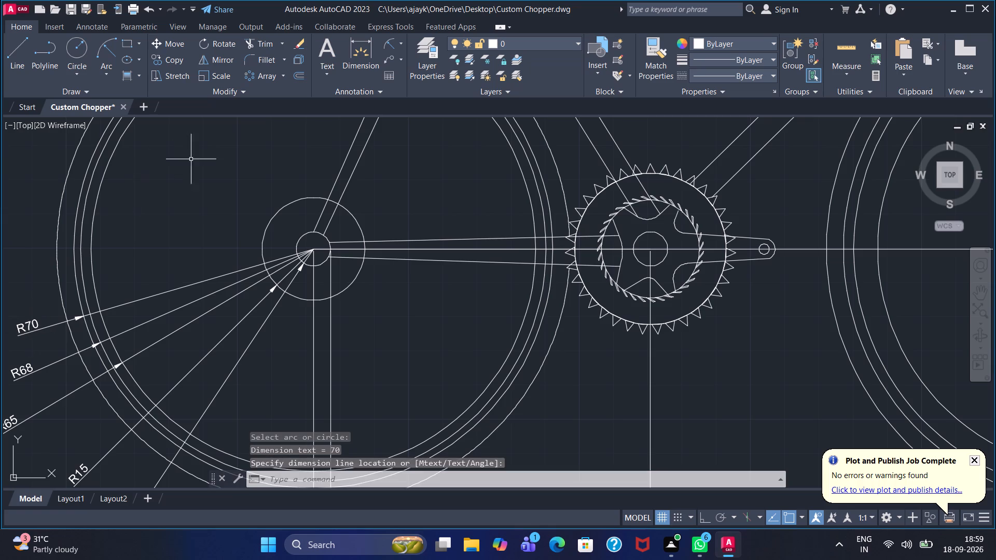
left_click(388, 44)
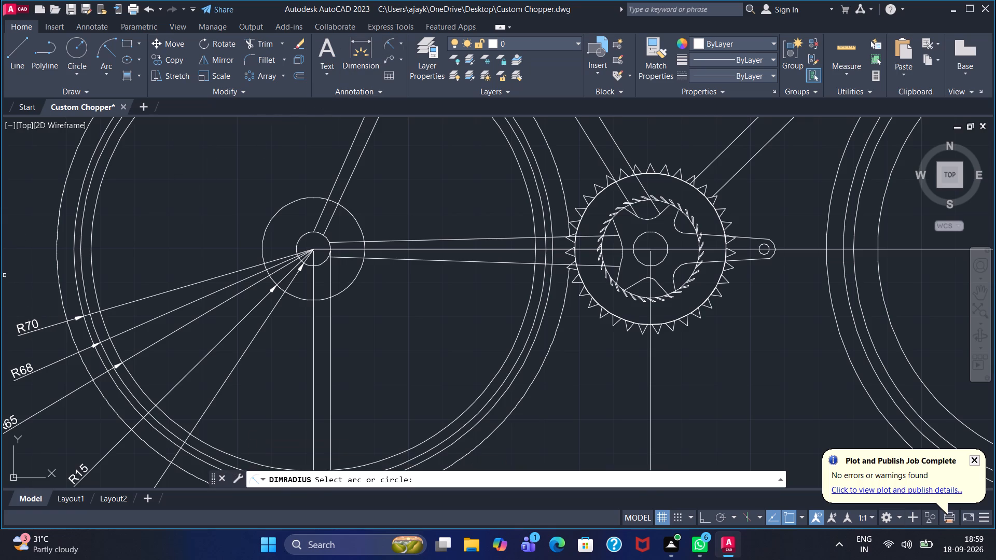
left_click(58, 277)
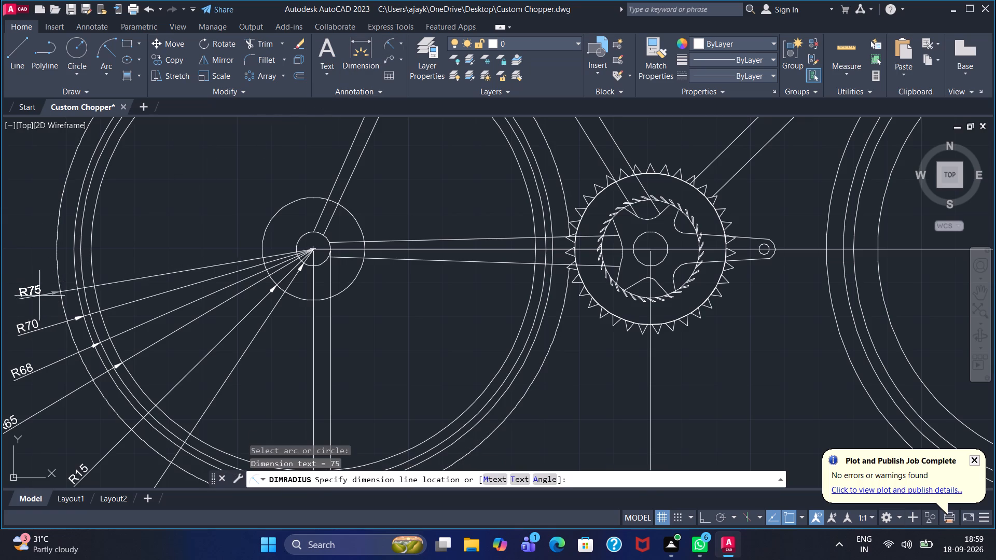
left_click(12, 299)
Add a radius dimension to the small circle at the chainring's centre, placing its text beyond the teeth at the chainring's lower right.
scroll(372, 329, "down", 1)
scroll(422, 317, "down", 1)
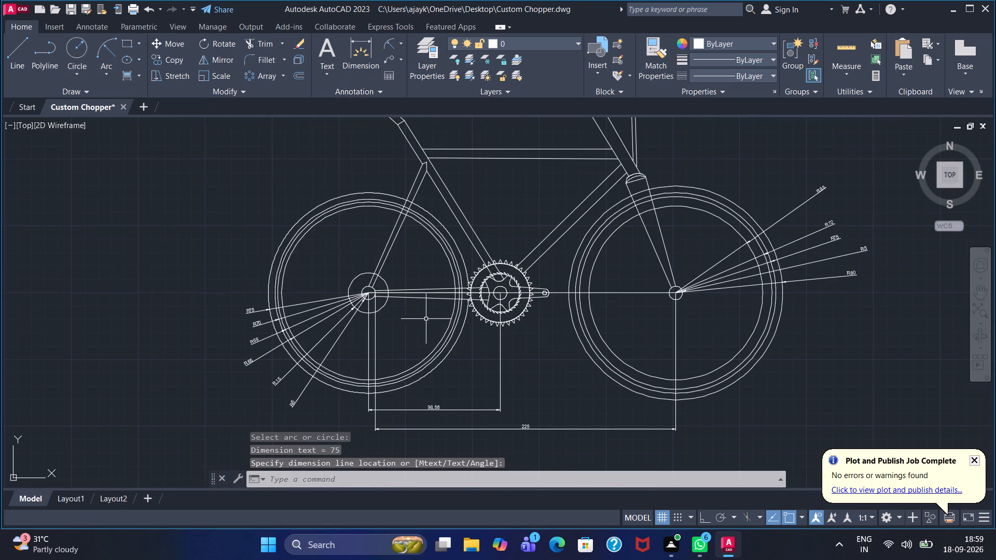
scroll(563, 325, "up", 3)
middle_click_drag(533, 283, 533, 339)
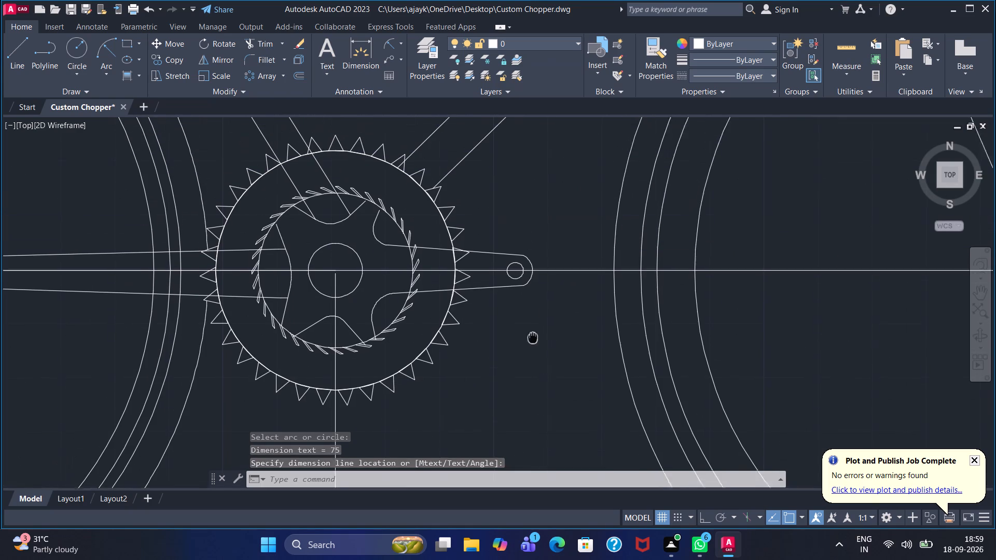
middle_click_drag(533, 339, 531, 371)
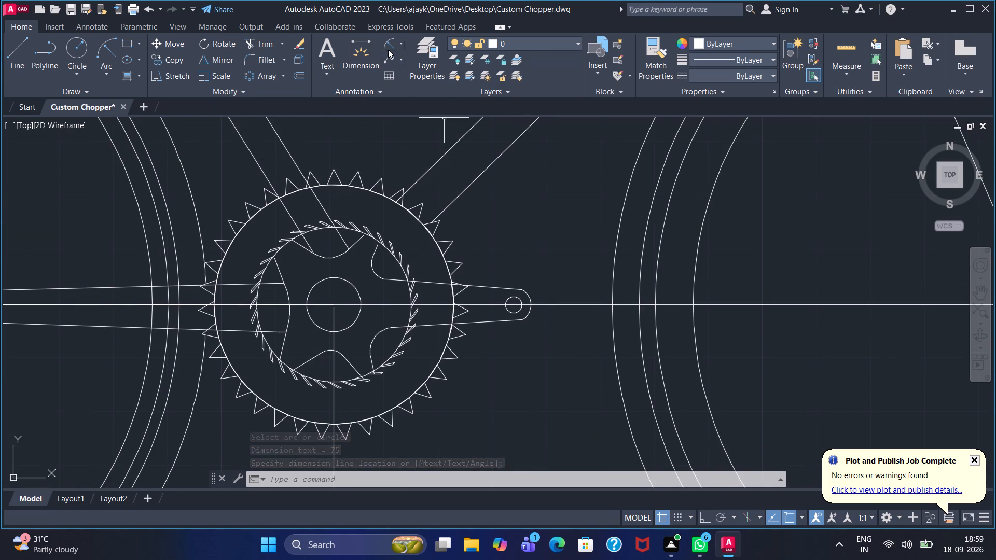
left_click(390, 45)
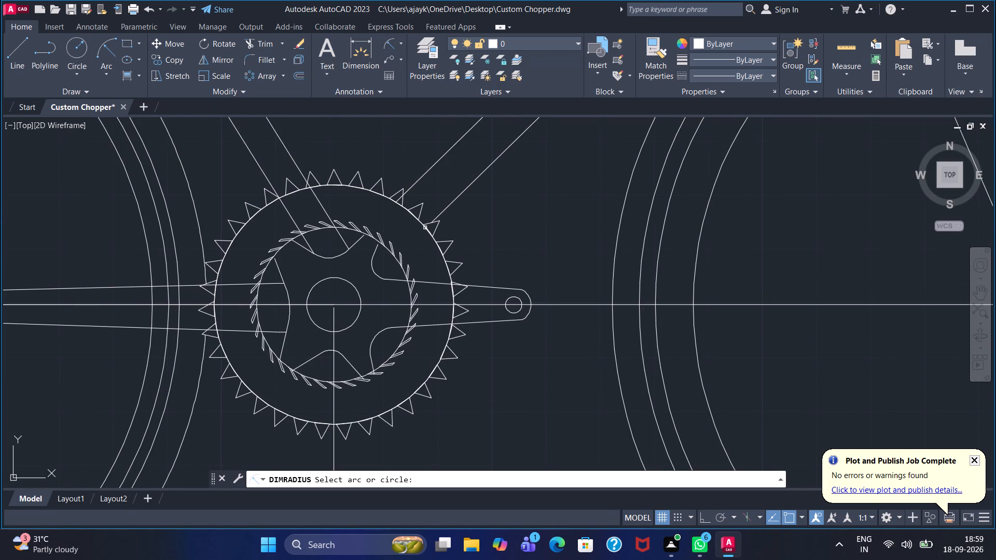
left_click(426, 230)
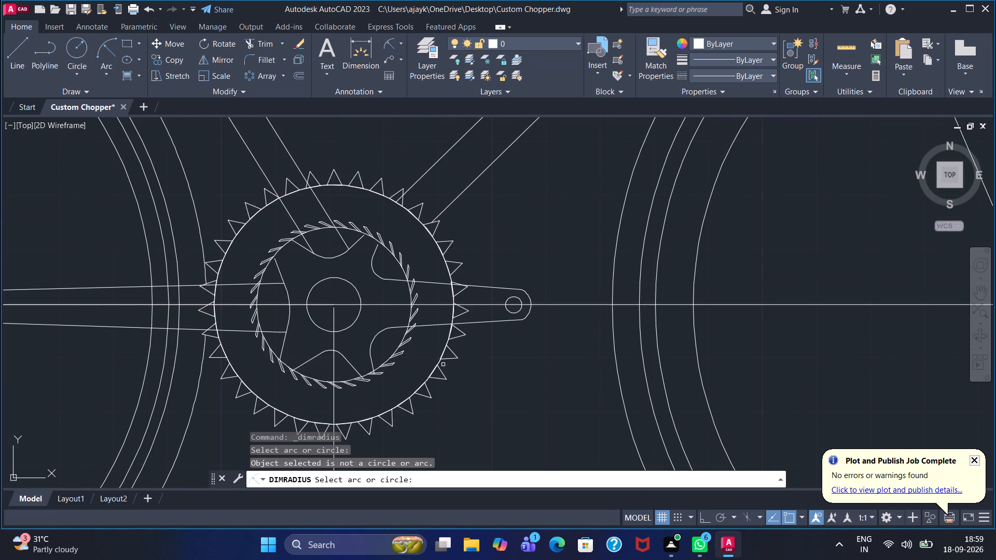
left_click(437, 364)
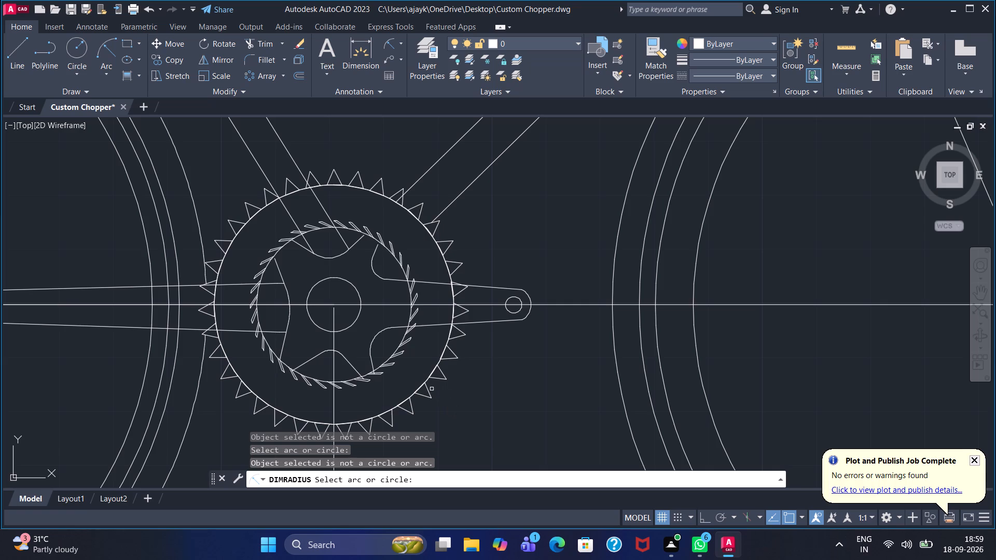
left_click(402, 344)
left_click(348, 329)
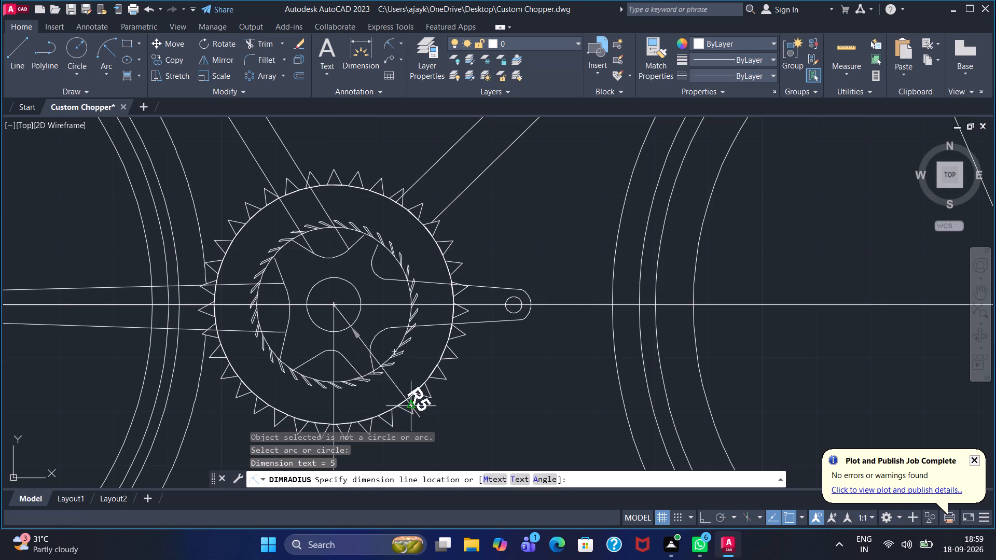
left_click(462, 454)
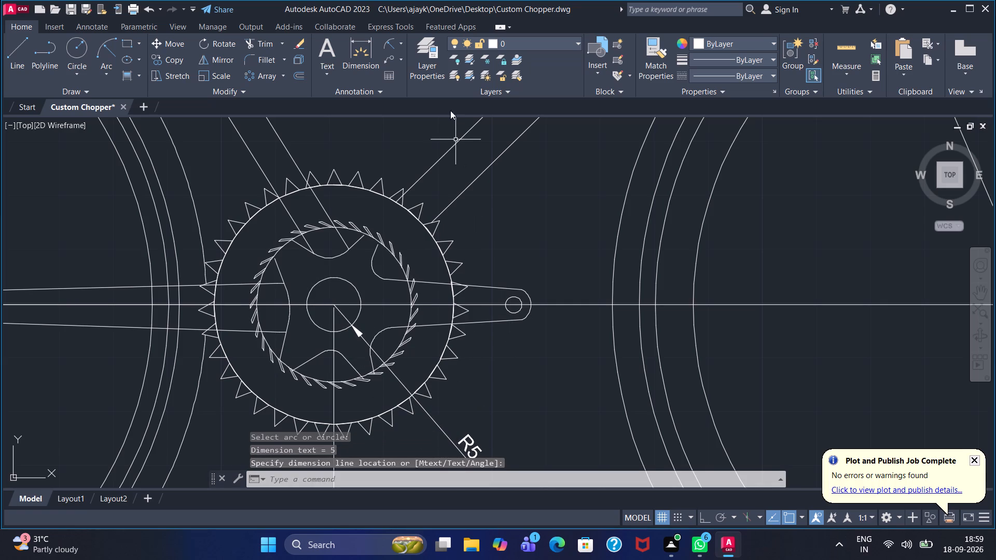
Add radius dimensions to the small hole and the rounded end of the crank arm, placing both texts below the arm's tip.
left_click(393, 41)
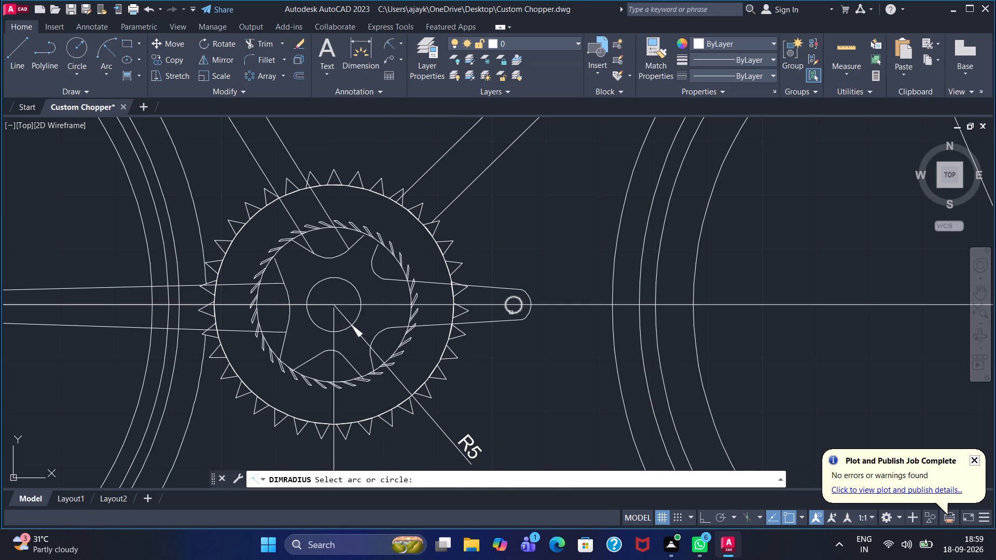
left_click(511, 312)
left_click(525, 405)
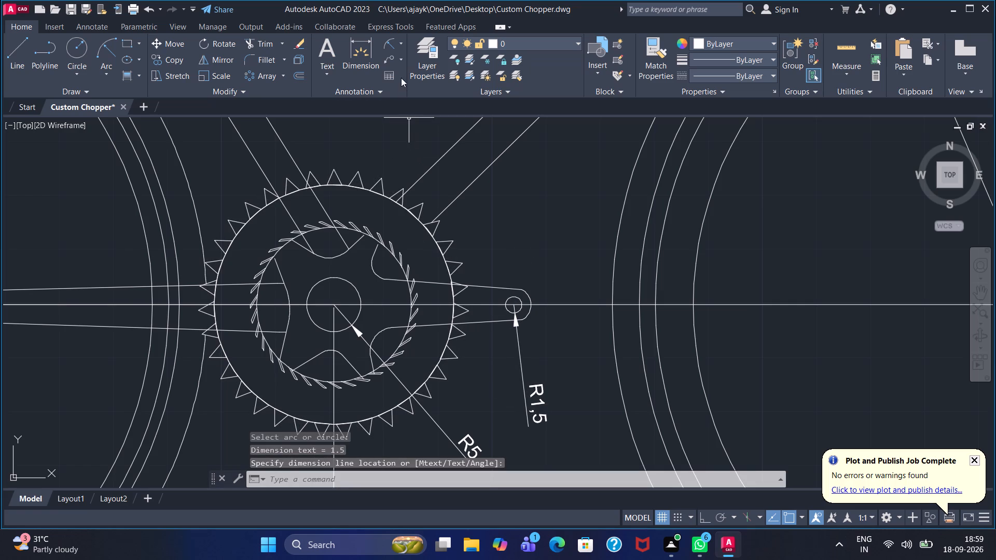
left_click(393, 43)
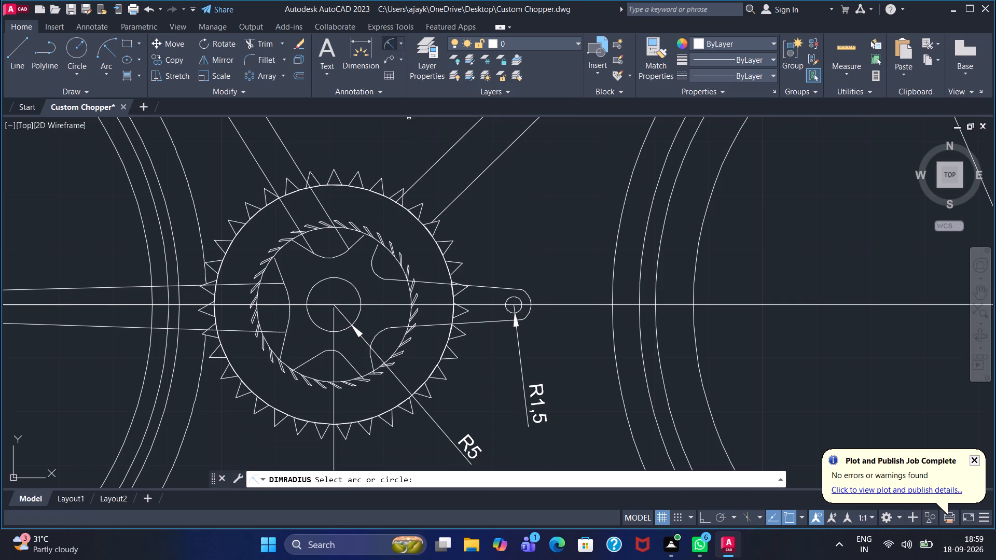
left_click(531, 312)
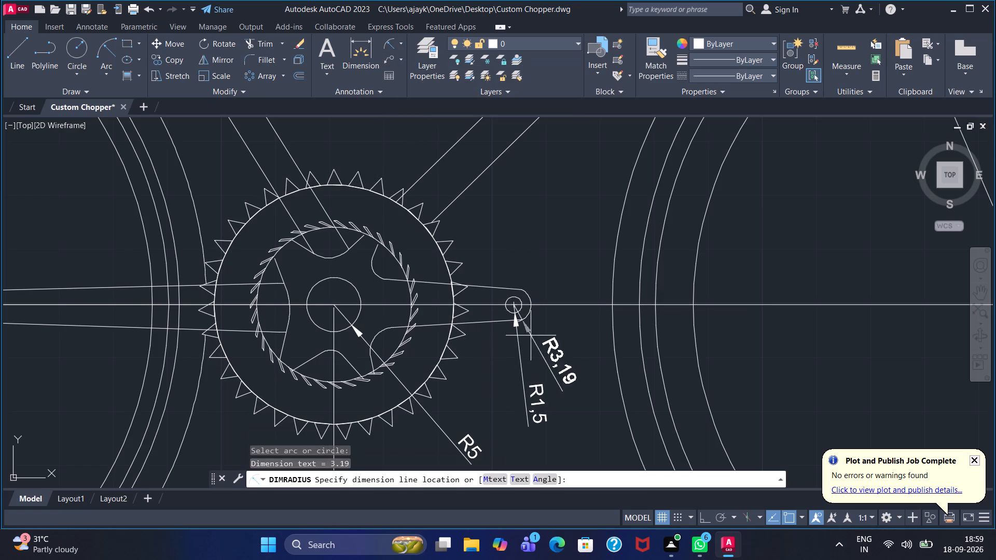
left_click(544, 355)
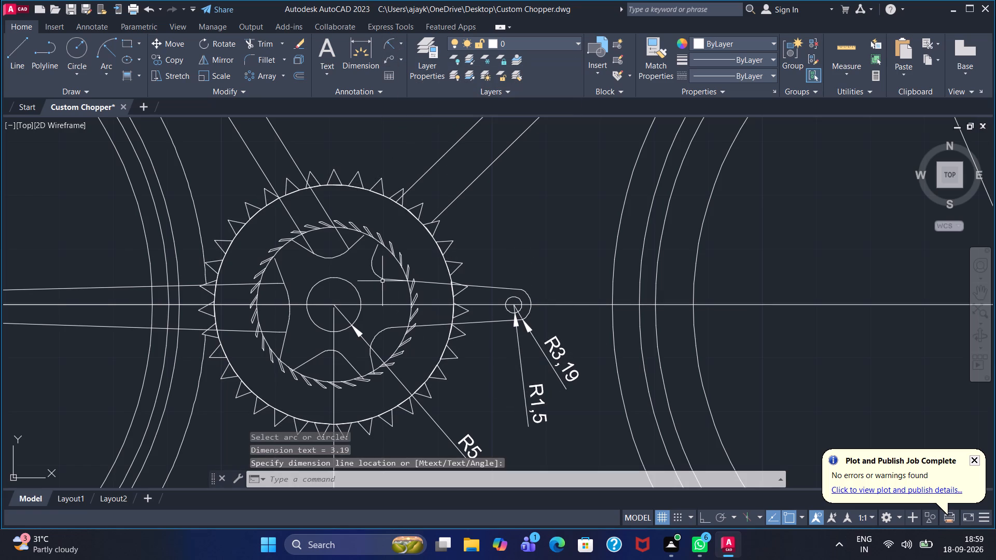
scroll(378, 366, "up", 1)
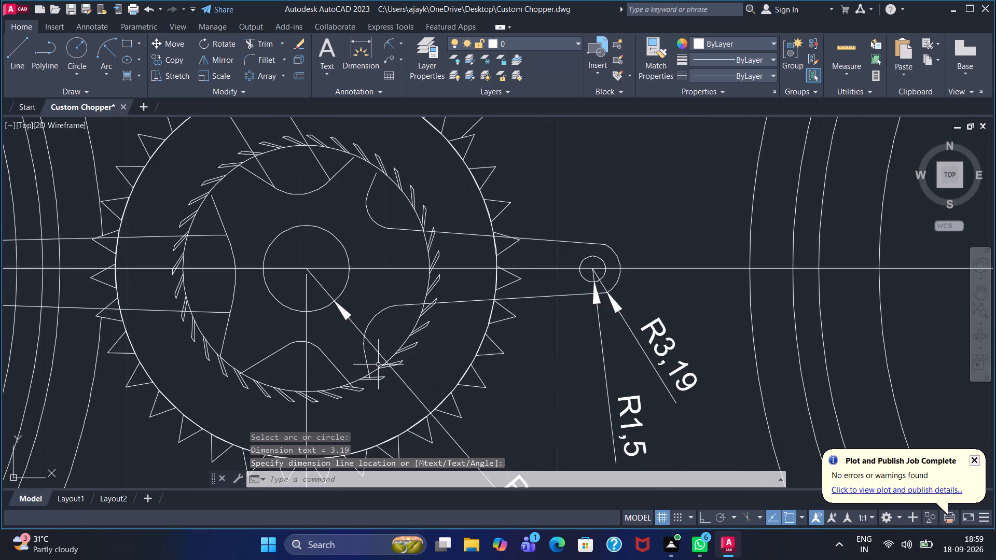
Examine the saddle, seat post and upper frame for features that still lack dimensions.
scroll(378, 364, "down", 4)
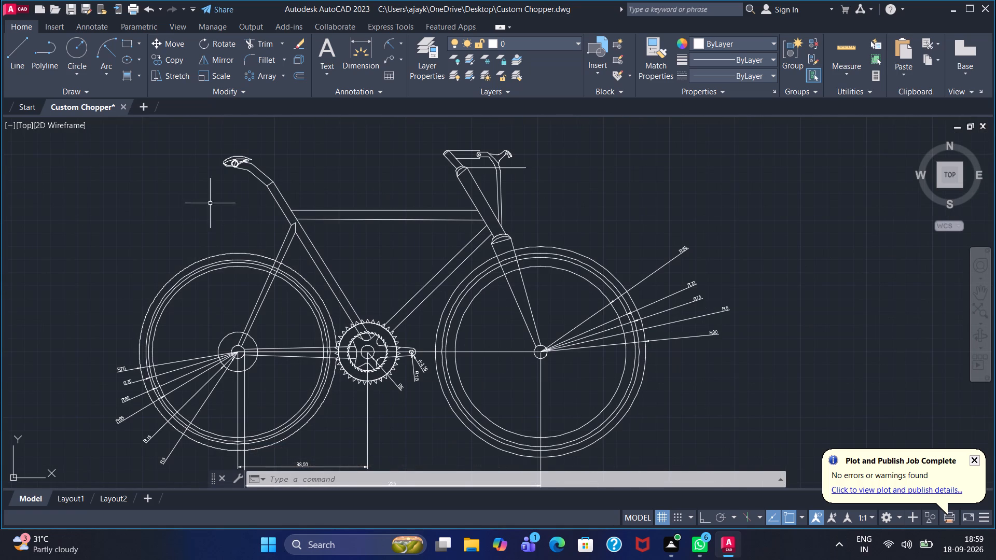
scroll(237, 151, "up", 2)
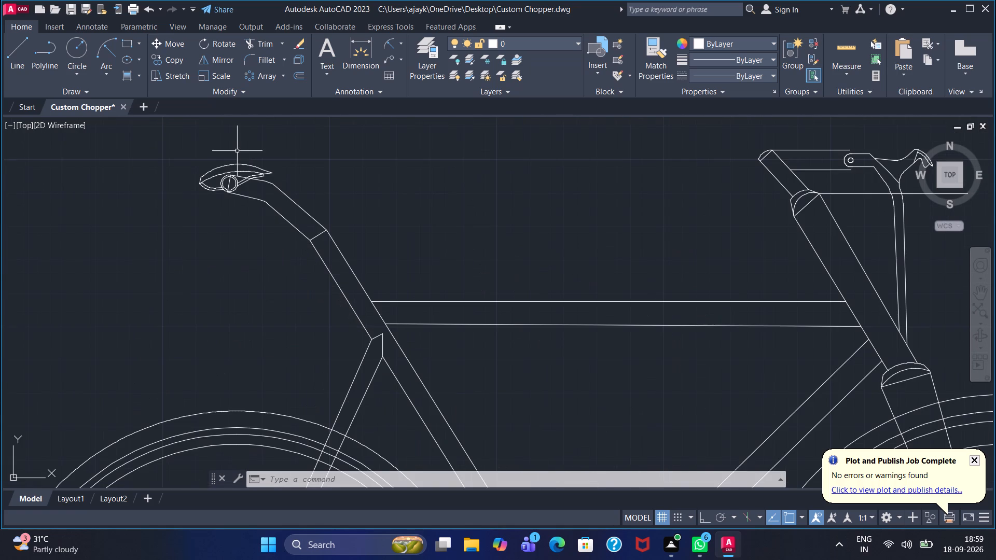
scroll(246, 186, "up", 2)
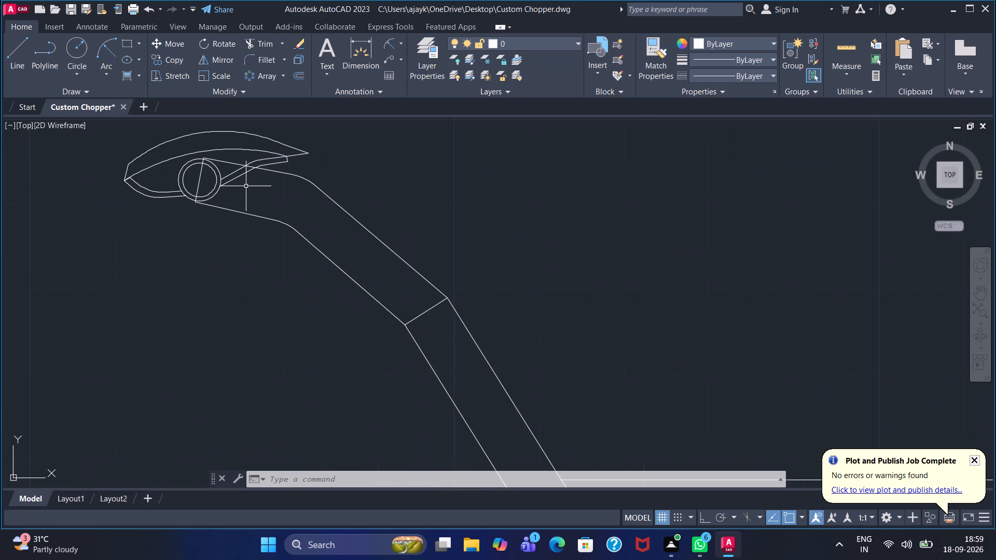
scroll(246, 186, "down", 3)
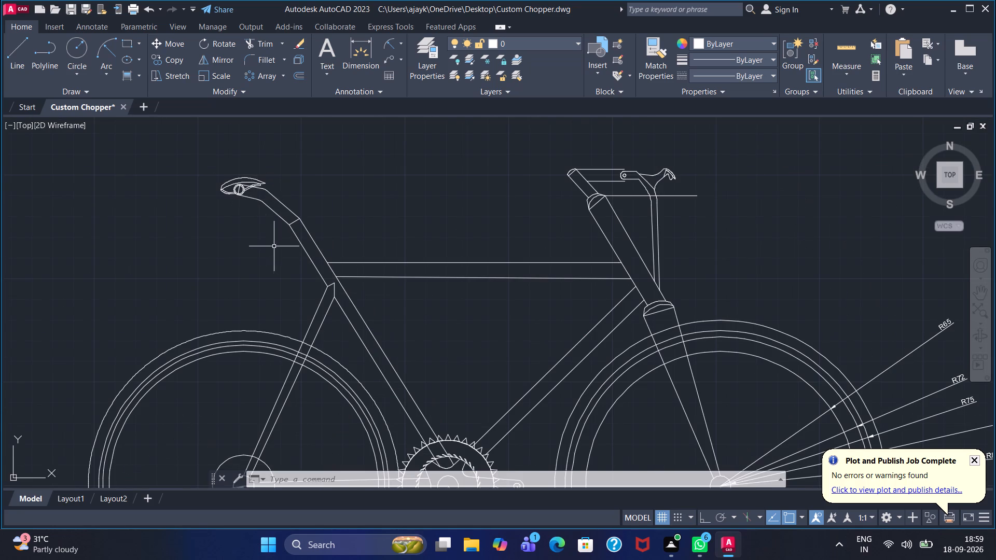
scroll(286, 238, "down", 1)
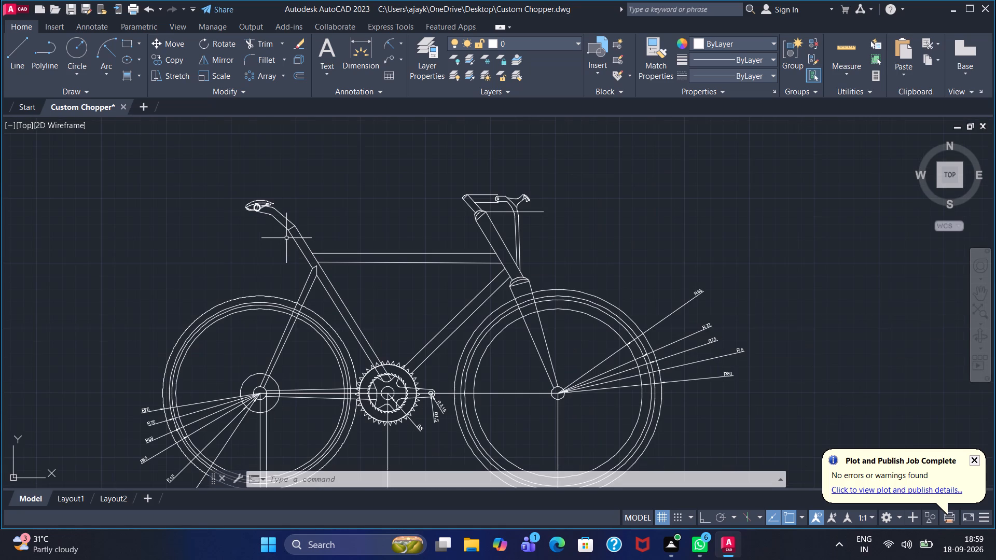
scroll(286, 238, "up", 1)
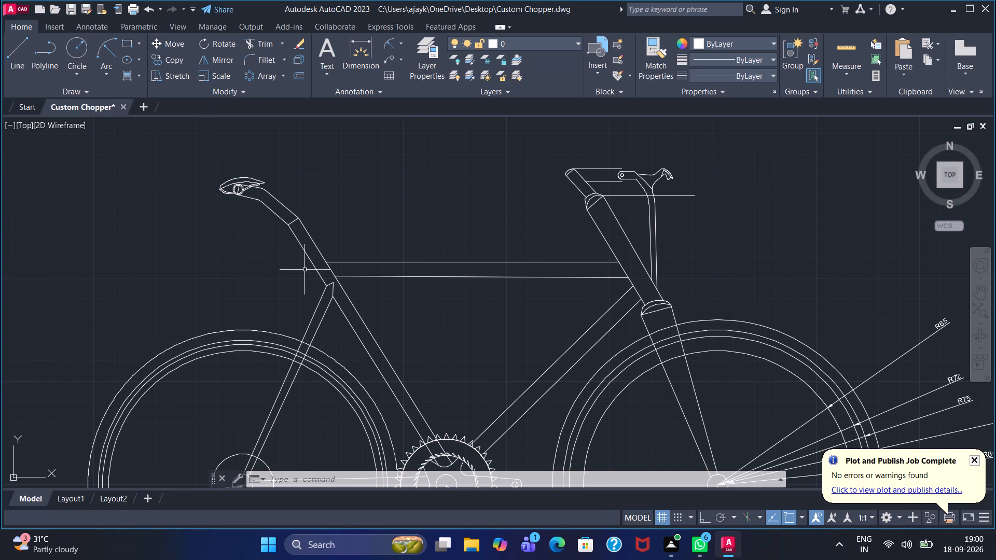
Add linear dimensions for the top tube's thickness and its upper edge length, placing the length dimension above the saddle and handlebar.
left_click(400, 47)
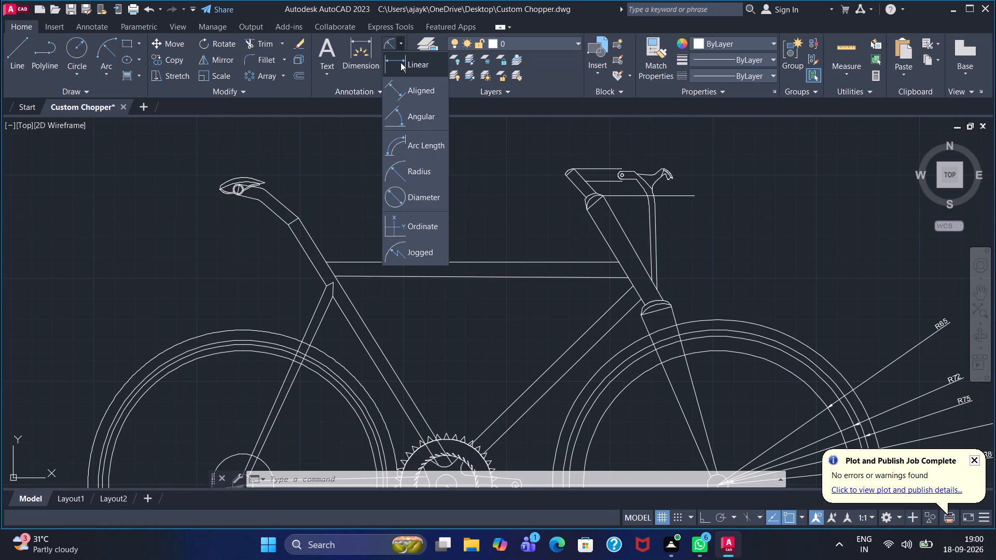
left_click(402, 65)
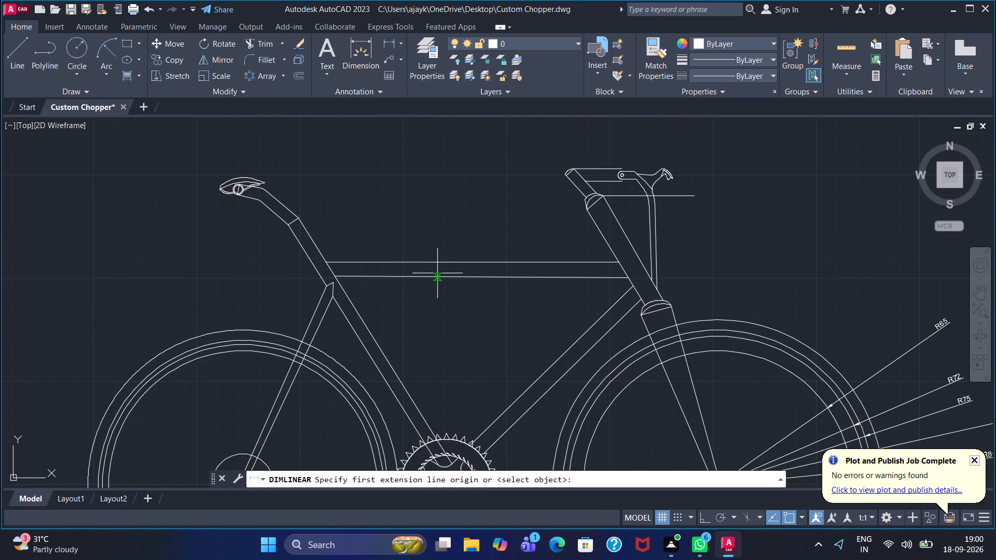
left_click(440, 276)
left_click(439, 262)
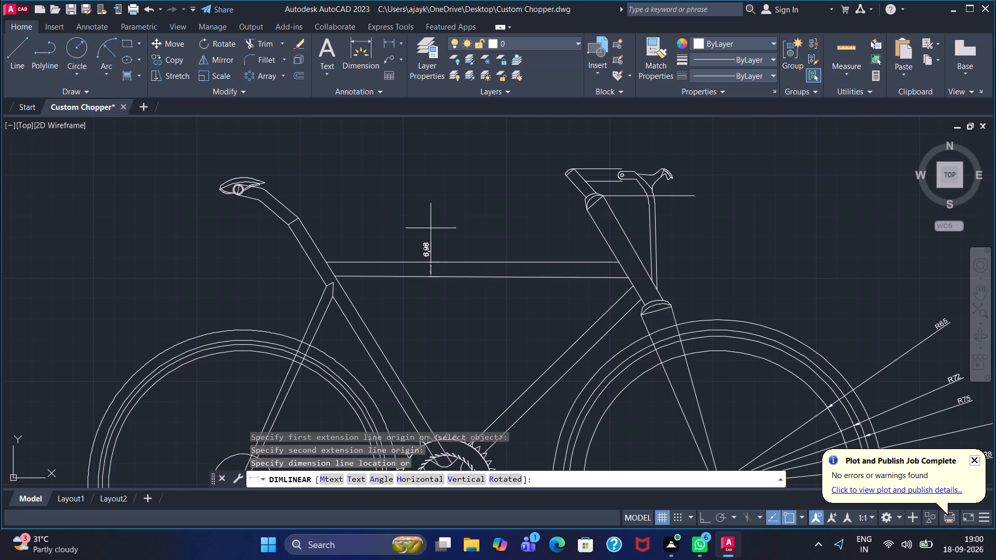
left_click(436, 225)
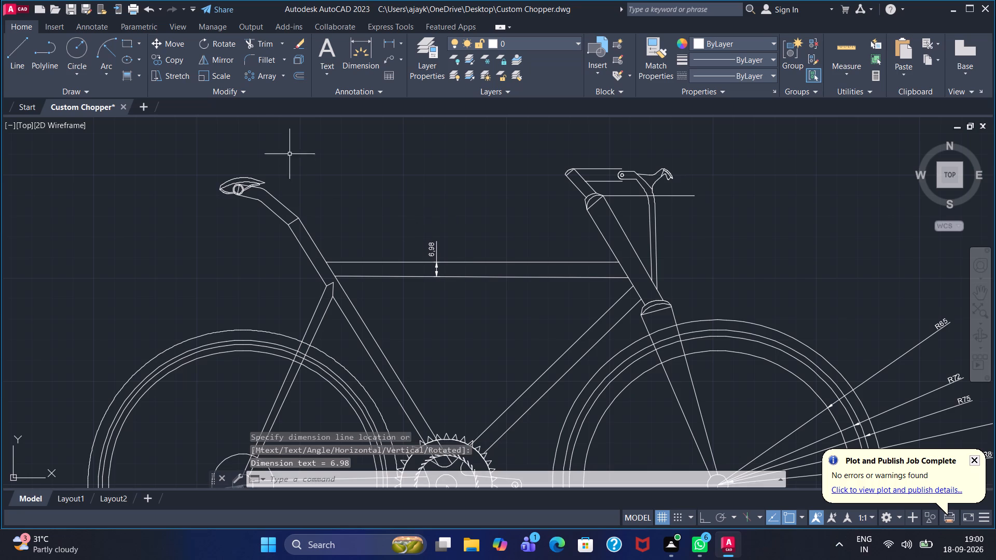
left_click(391, 43)
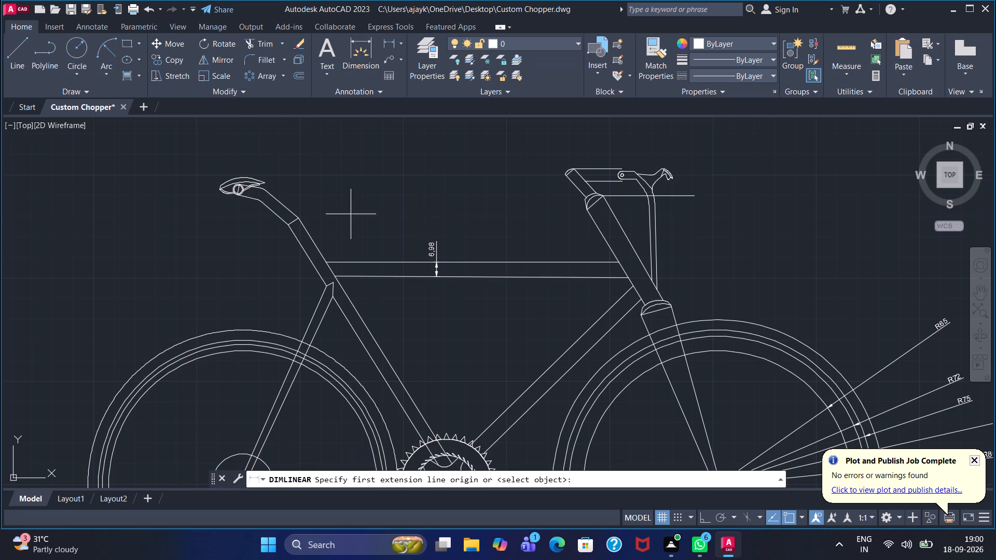
left_click(328, 259)
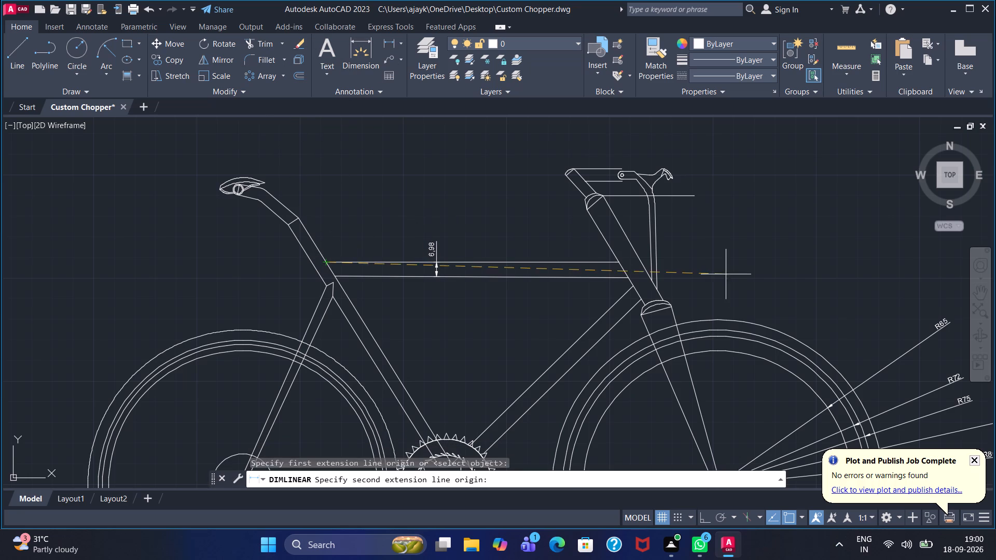
left_click(620, 262)
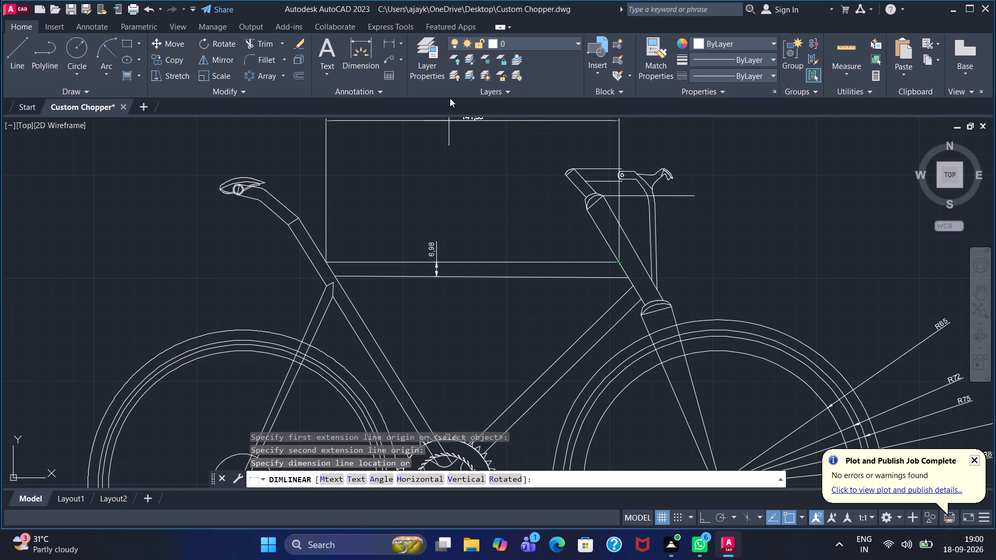
left_click(445, 125)
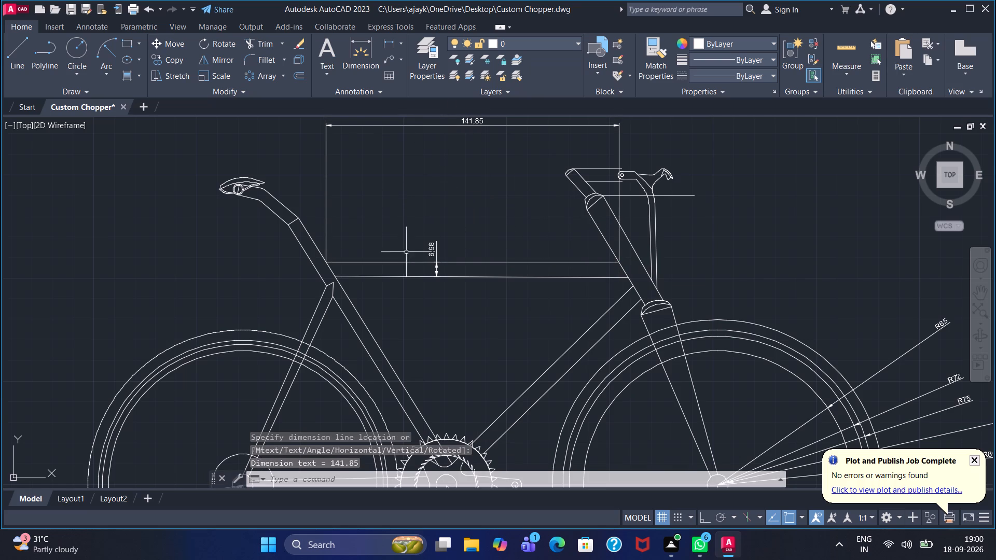
Add an aligned dimension from the chainring's centre to the top of the saddle, placing it behind the seat tube across the rear wheel.
scroll(430, 255, "down", 1)
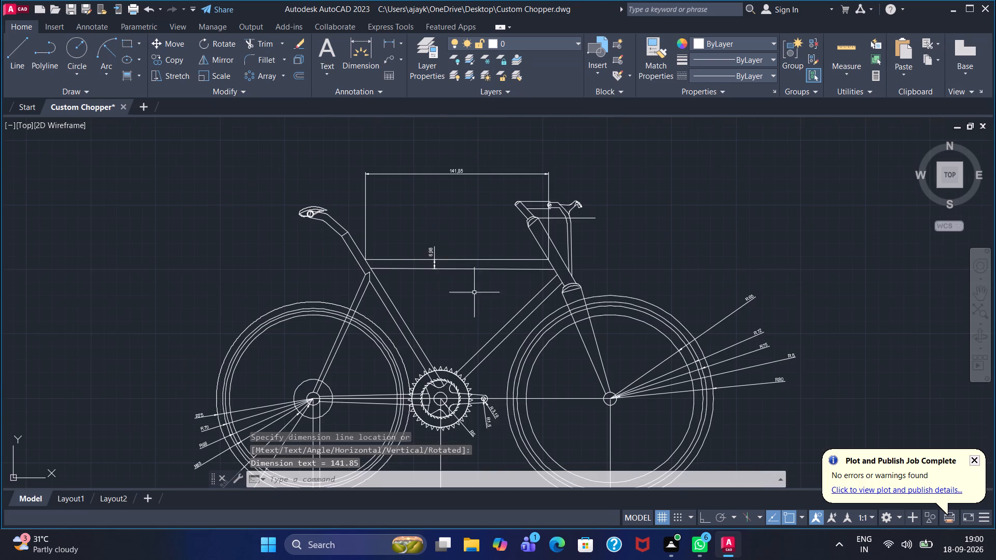
scroll(497, 316, "down", 1)
middle_click_drag(617, 259, 589, 223)
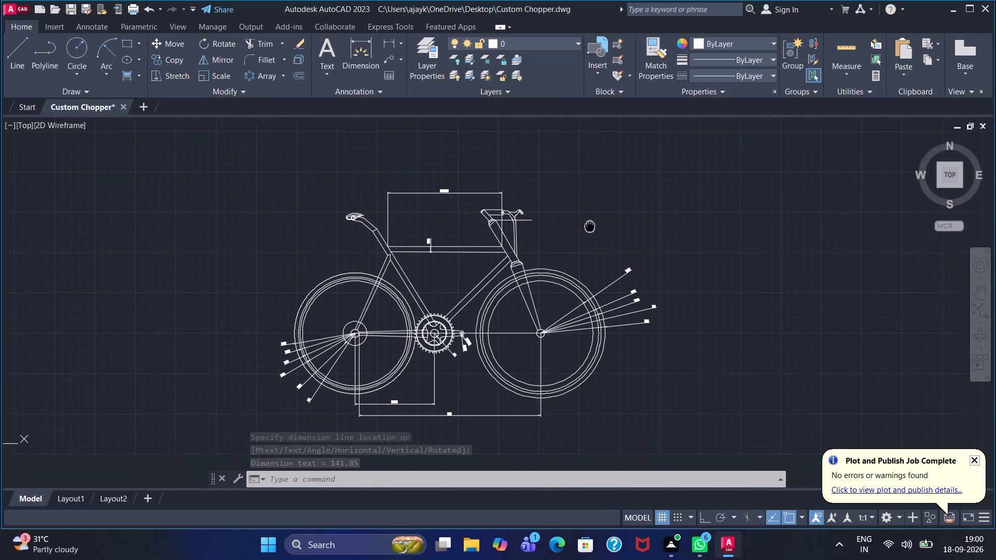
middle_click_drag(589, 223, 583, 217)
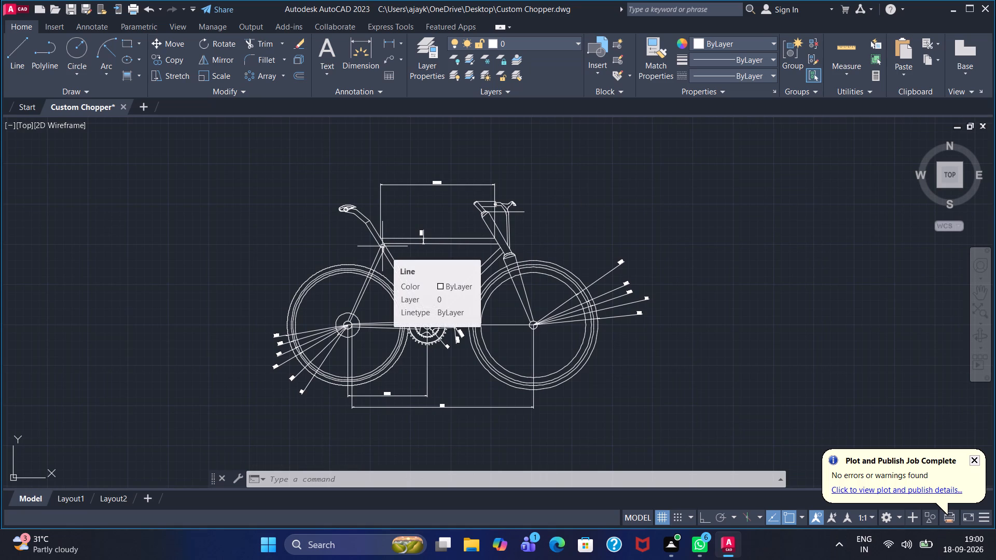
left_click(403, 41)
left_click(407, 88)
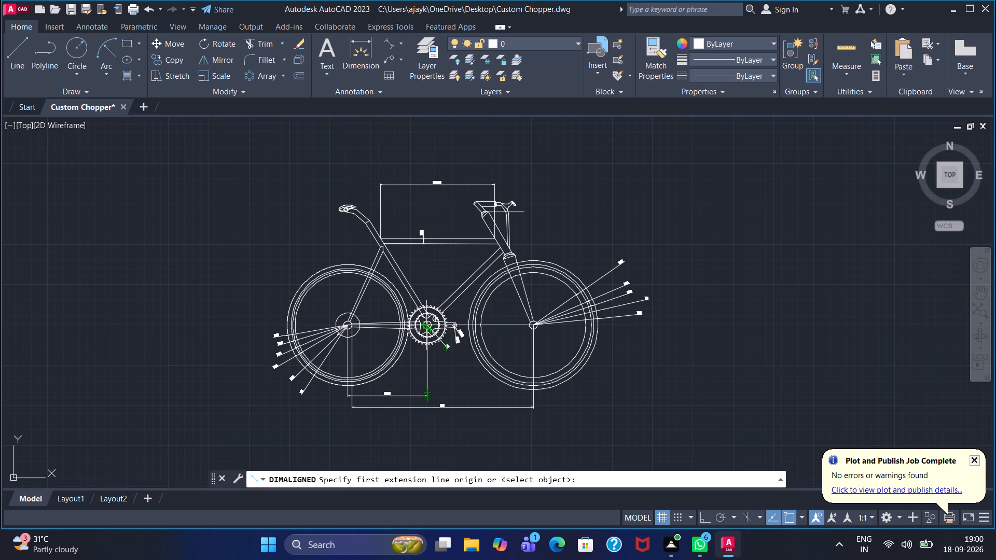
scroll(423, 324, "up", 3)
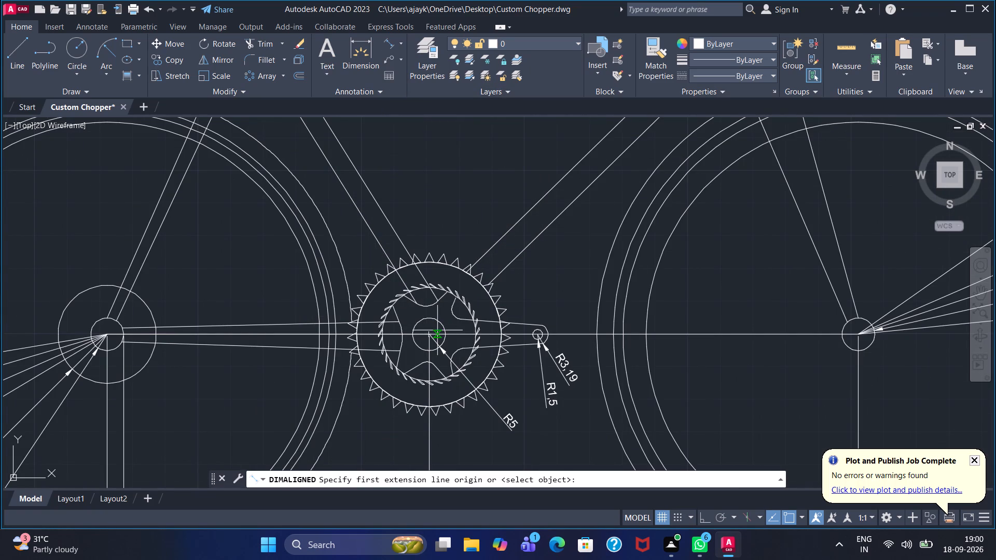
left_click(429, 332)
middle_click_drag(337, 246, 351, 296)
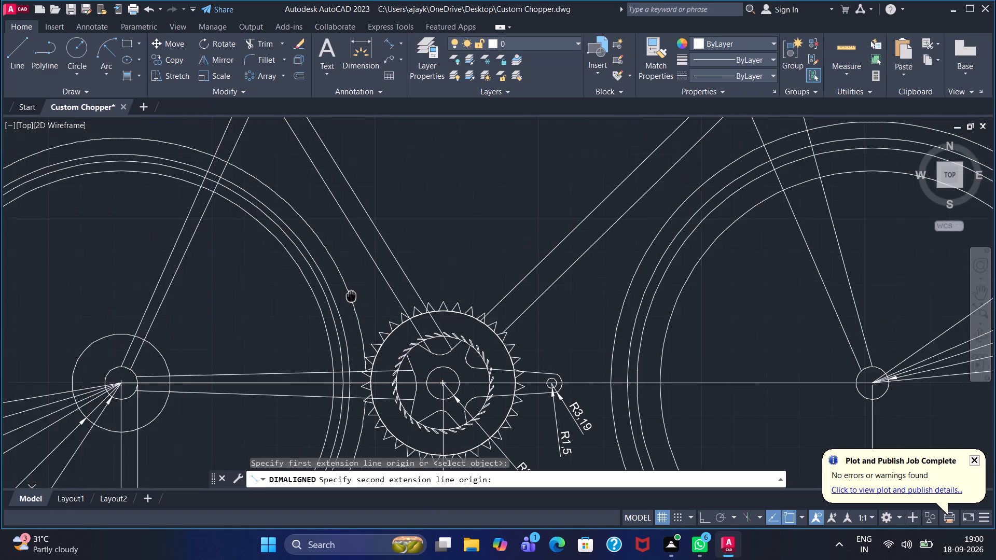
middle_click_drag(351, 296, 368, 369)
middle_click(369, 372)
scroll(360, 309, "down", 2)
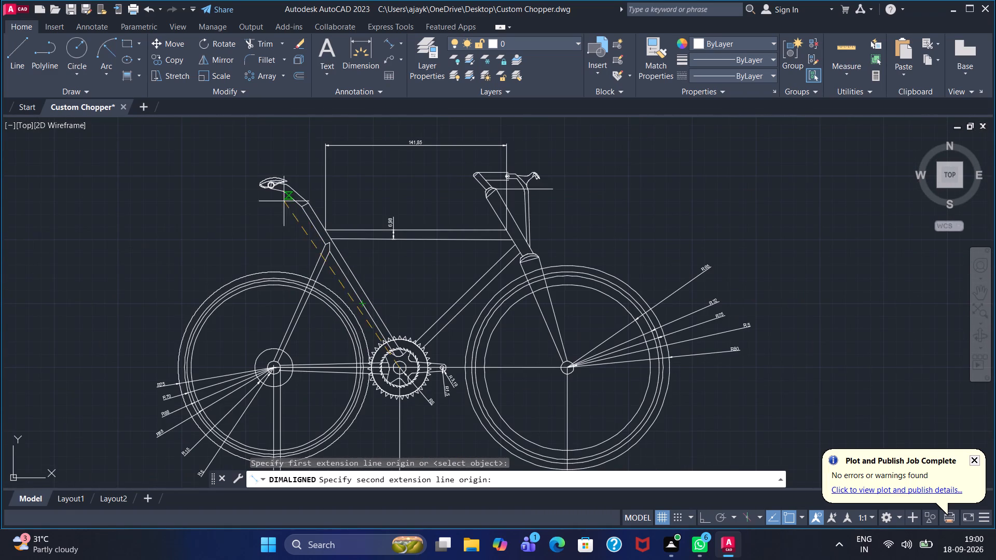
scroll(273, 196, "up", 3)
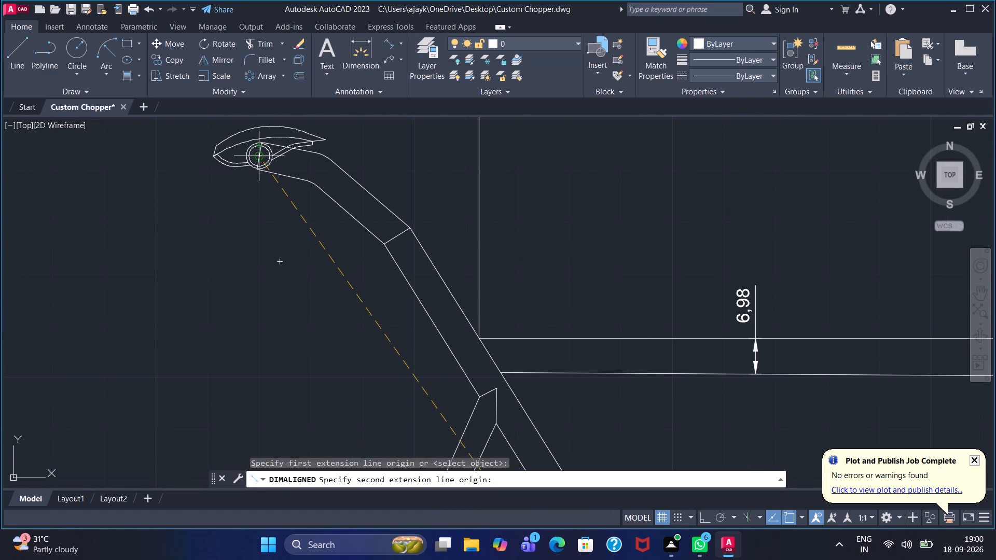
left_click(265, 127)
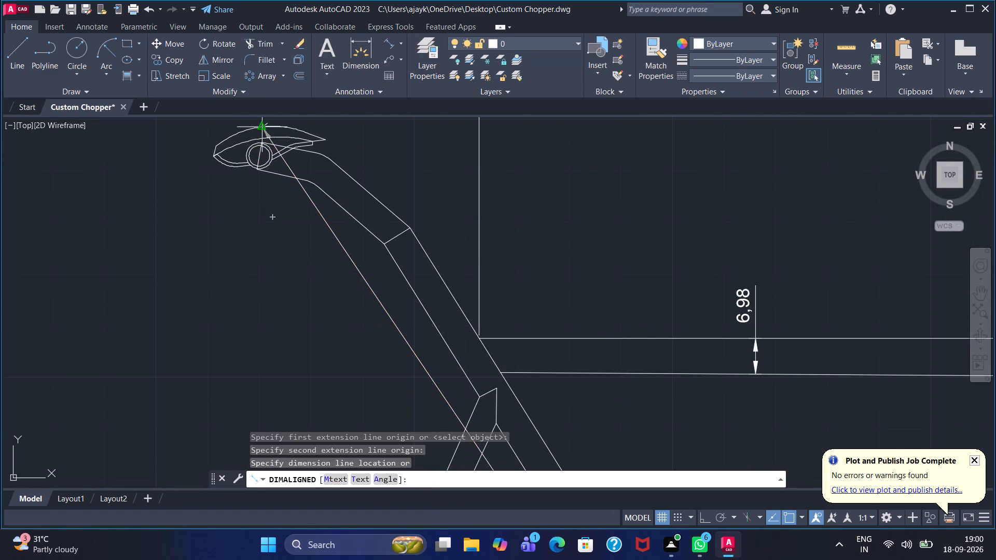
middle_click_drag(172, 282, 157, 217)
scroll(179, 255, "down", 1)
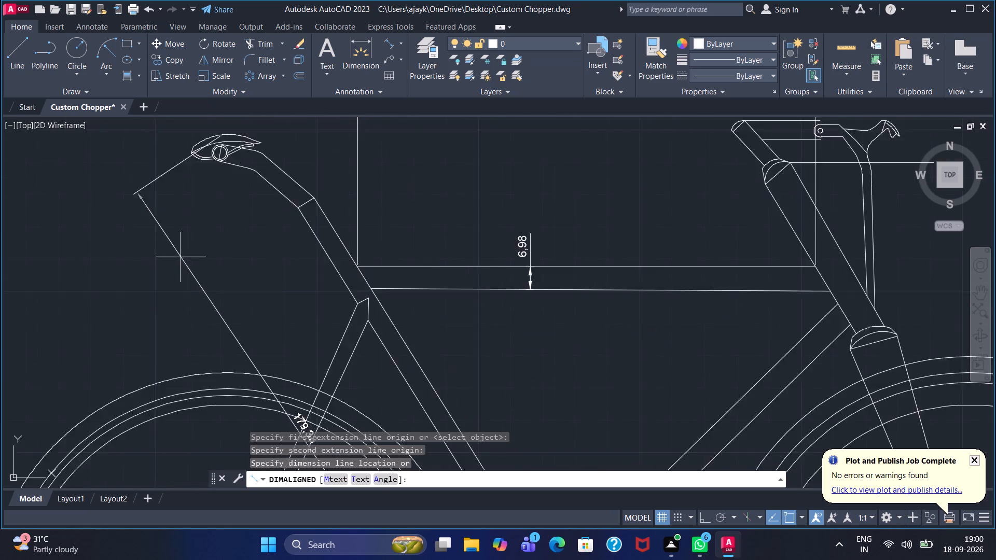
scroll(181, 257, "down", 1)
left_click(157, 301)
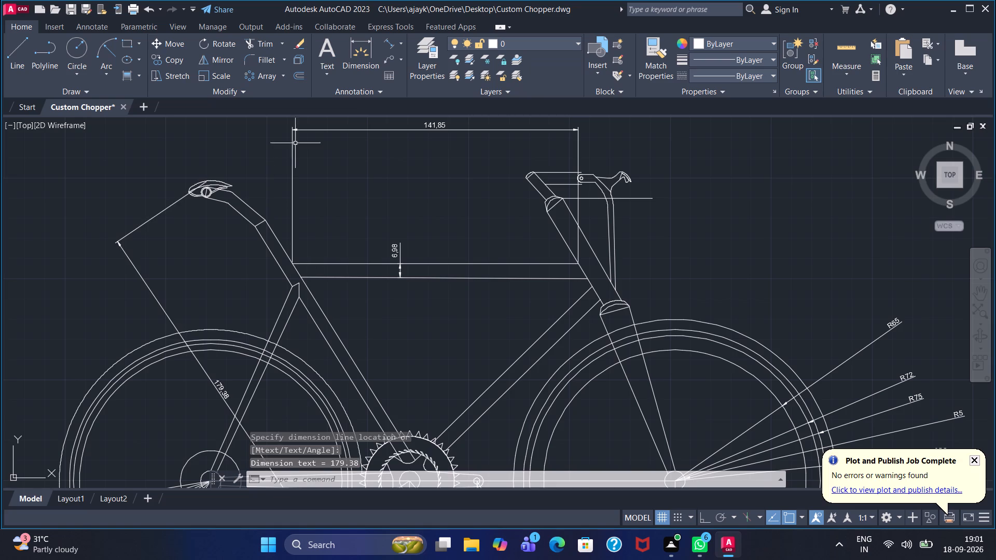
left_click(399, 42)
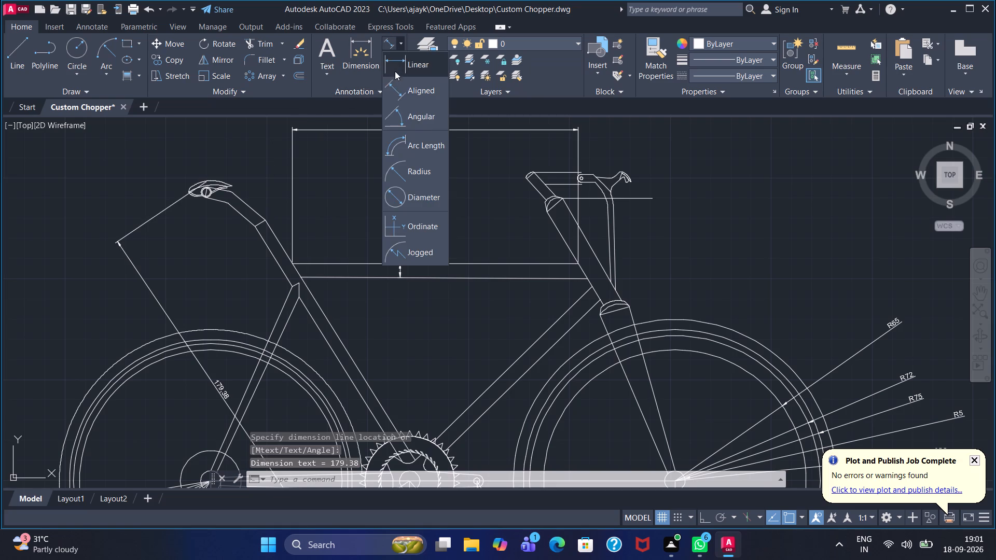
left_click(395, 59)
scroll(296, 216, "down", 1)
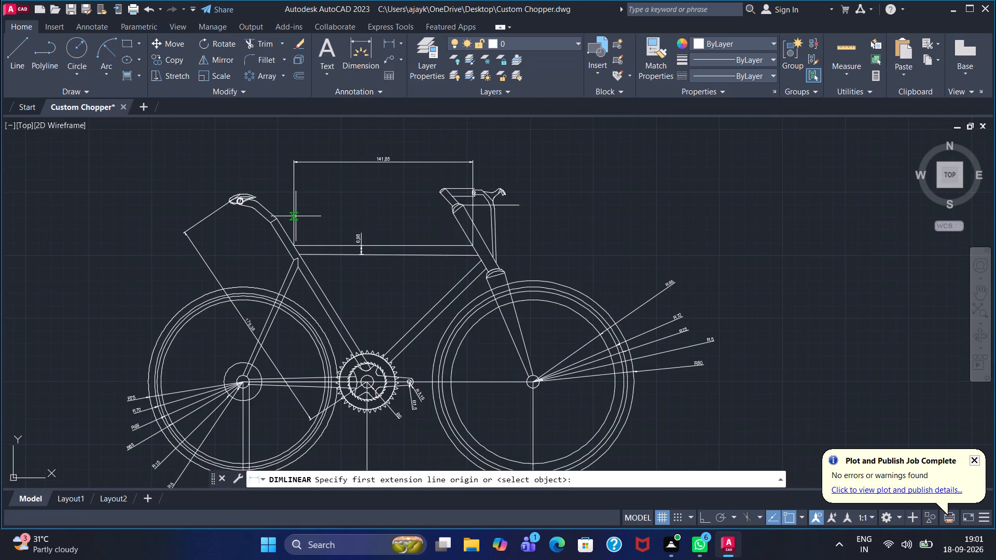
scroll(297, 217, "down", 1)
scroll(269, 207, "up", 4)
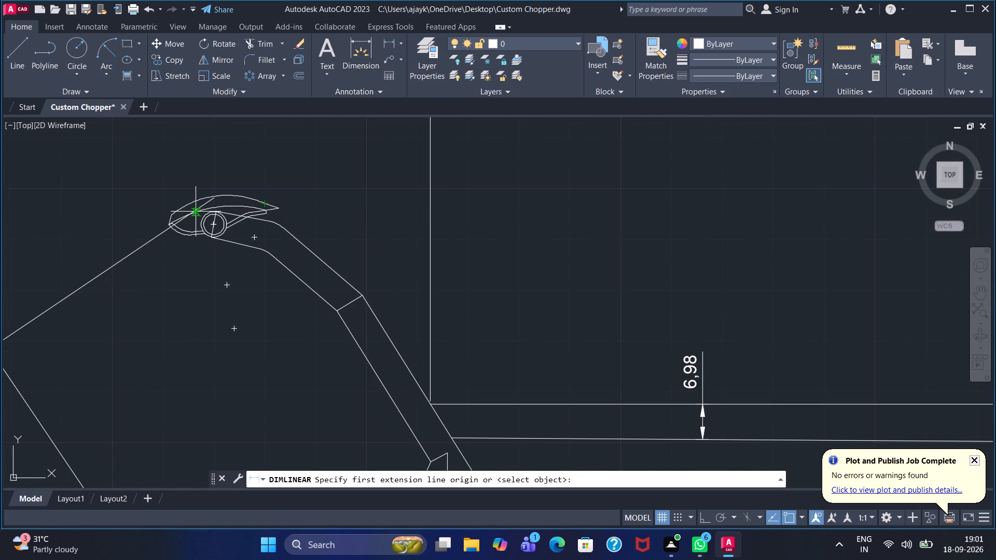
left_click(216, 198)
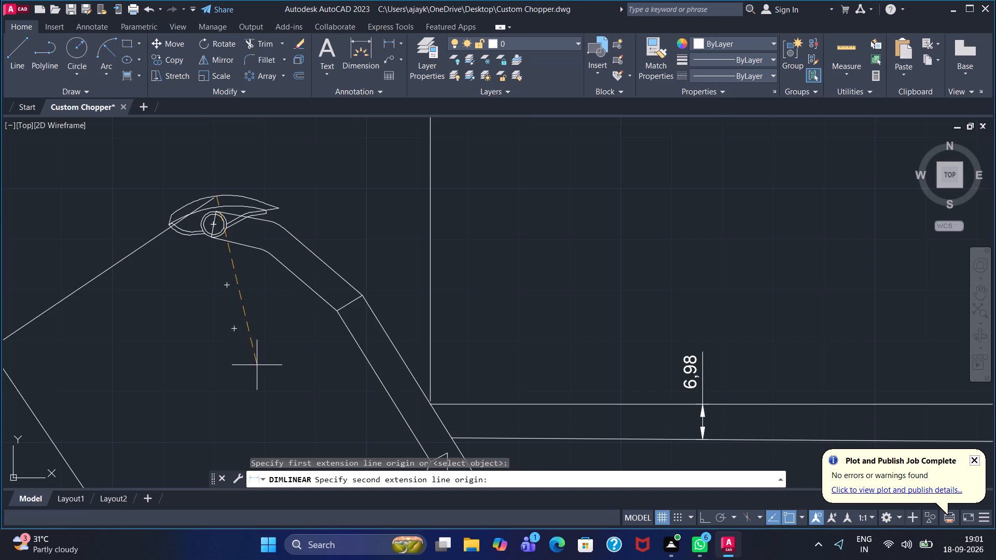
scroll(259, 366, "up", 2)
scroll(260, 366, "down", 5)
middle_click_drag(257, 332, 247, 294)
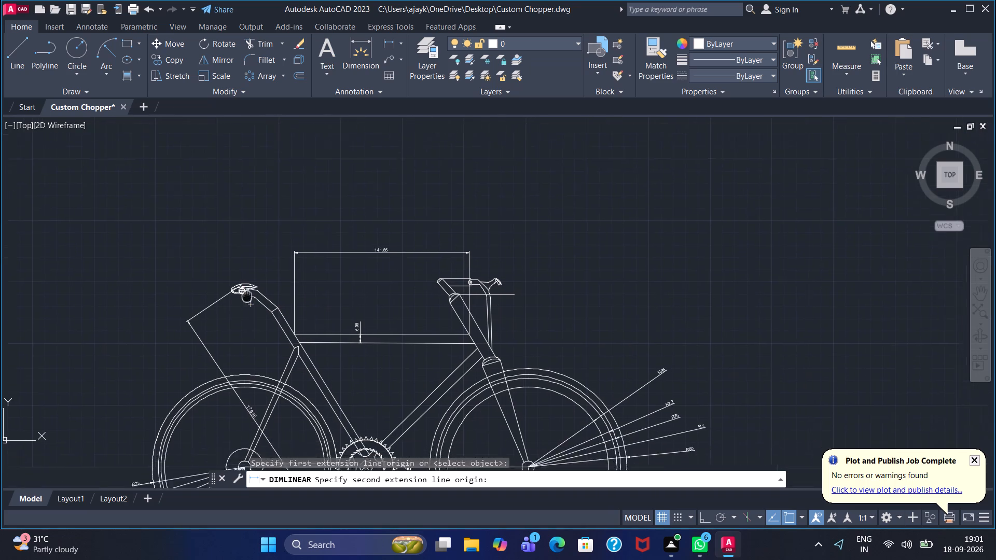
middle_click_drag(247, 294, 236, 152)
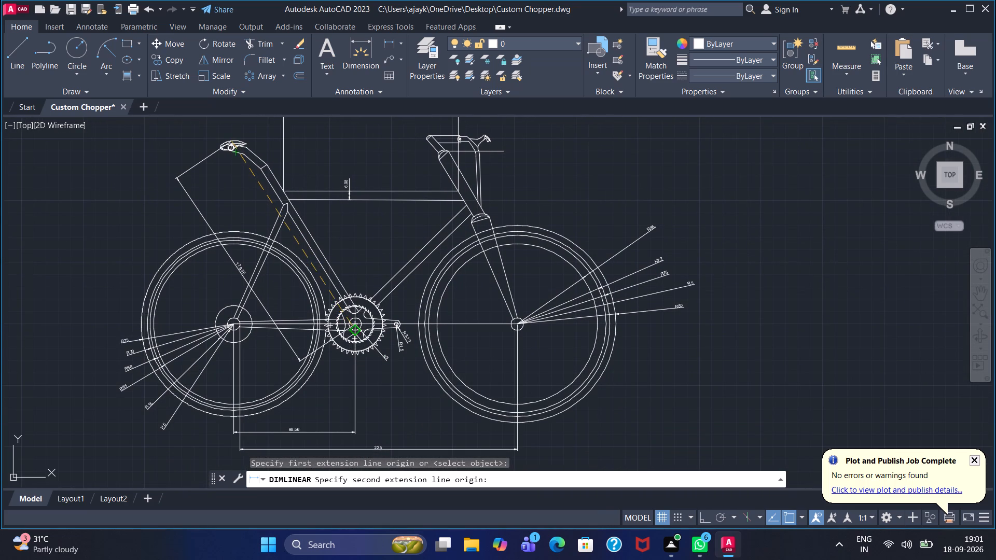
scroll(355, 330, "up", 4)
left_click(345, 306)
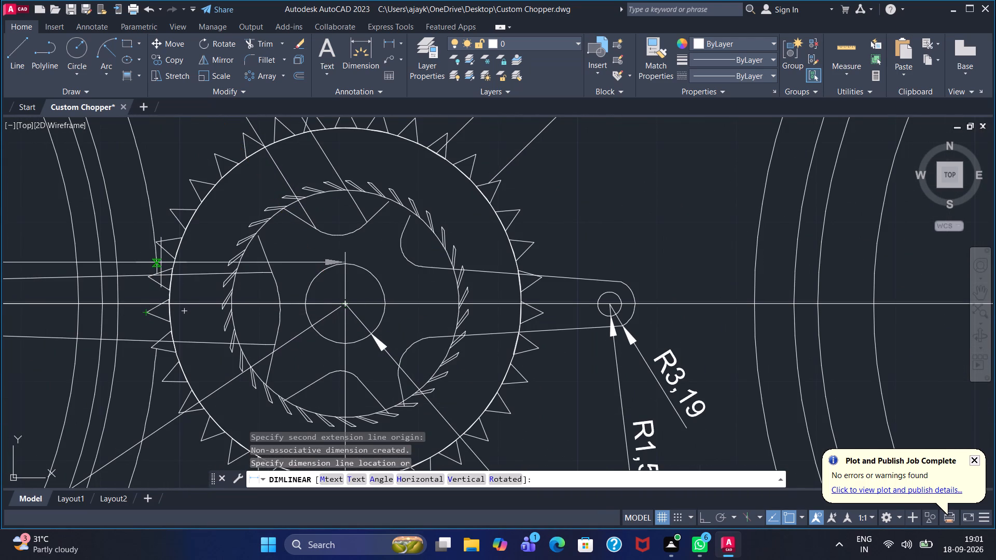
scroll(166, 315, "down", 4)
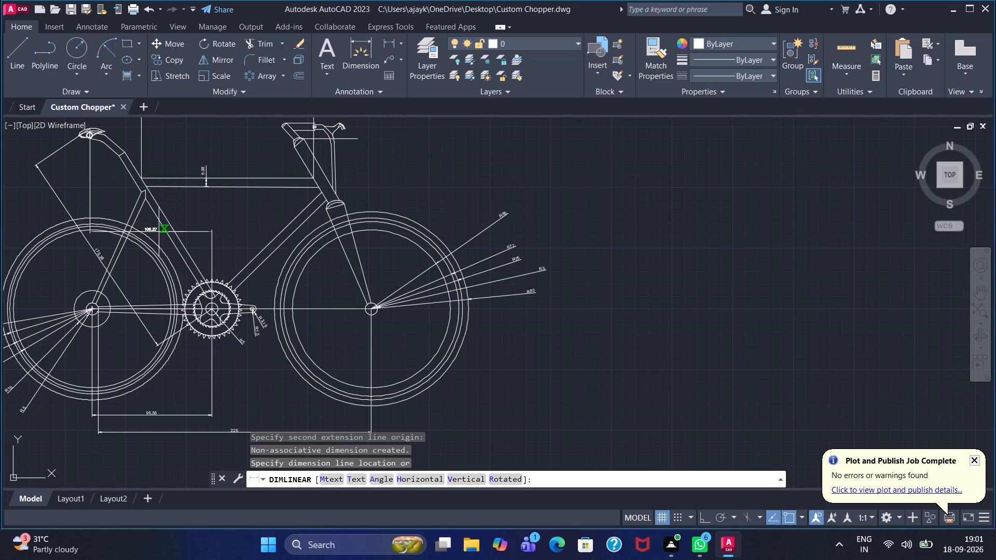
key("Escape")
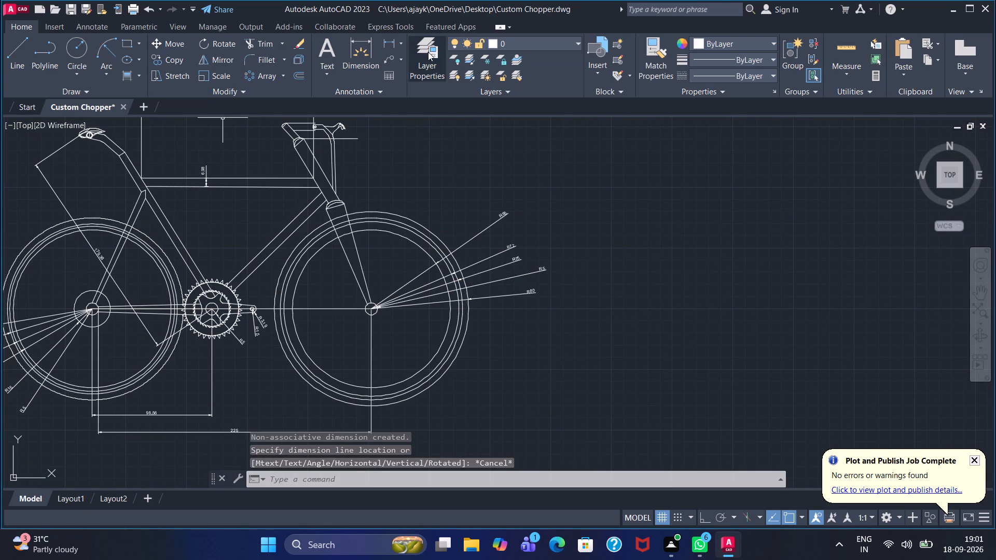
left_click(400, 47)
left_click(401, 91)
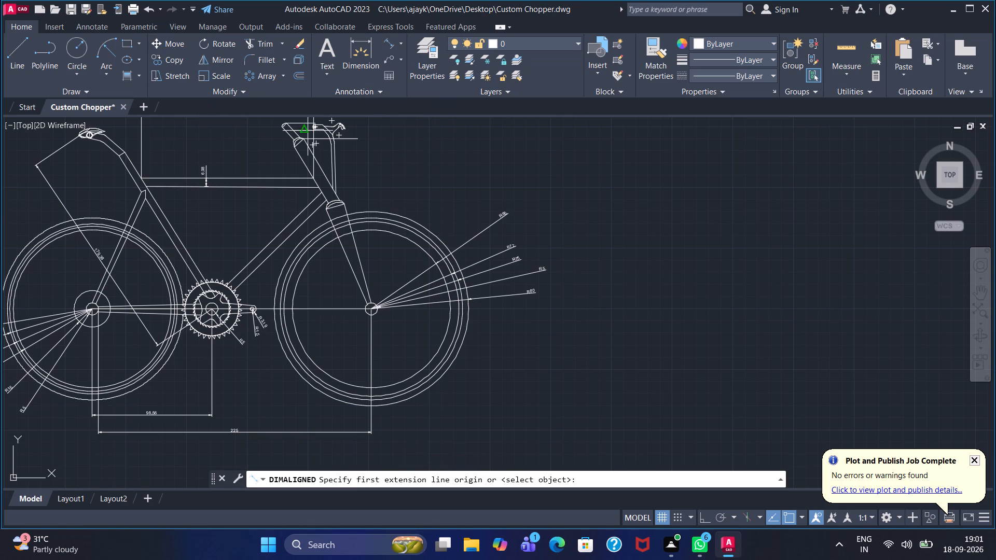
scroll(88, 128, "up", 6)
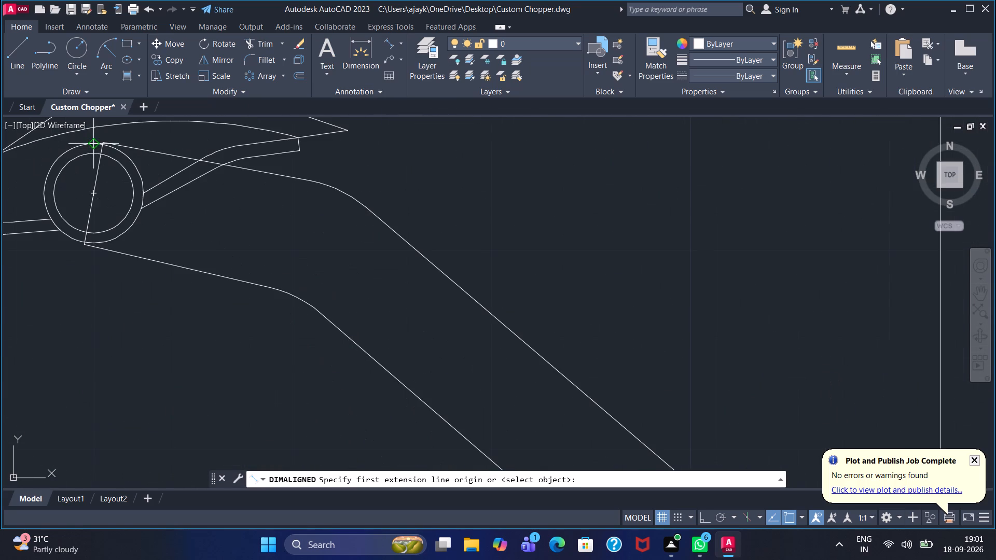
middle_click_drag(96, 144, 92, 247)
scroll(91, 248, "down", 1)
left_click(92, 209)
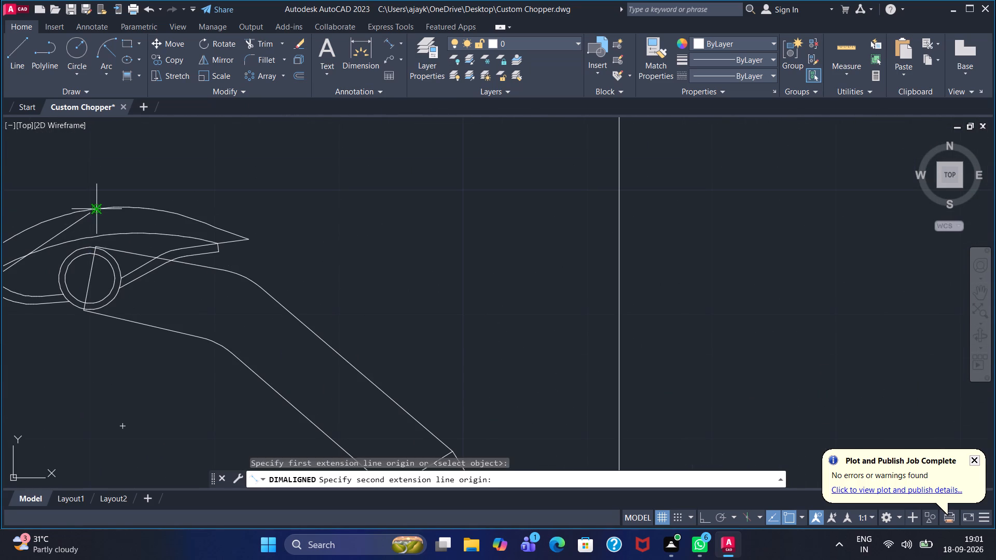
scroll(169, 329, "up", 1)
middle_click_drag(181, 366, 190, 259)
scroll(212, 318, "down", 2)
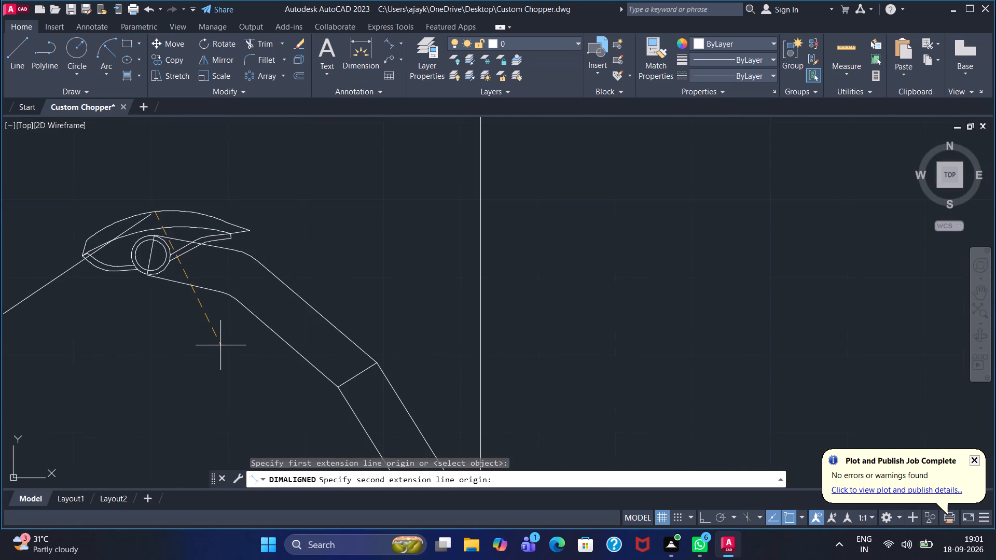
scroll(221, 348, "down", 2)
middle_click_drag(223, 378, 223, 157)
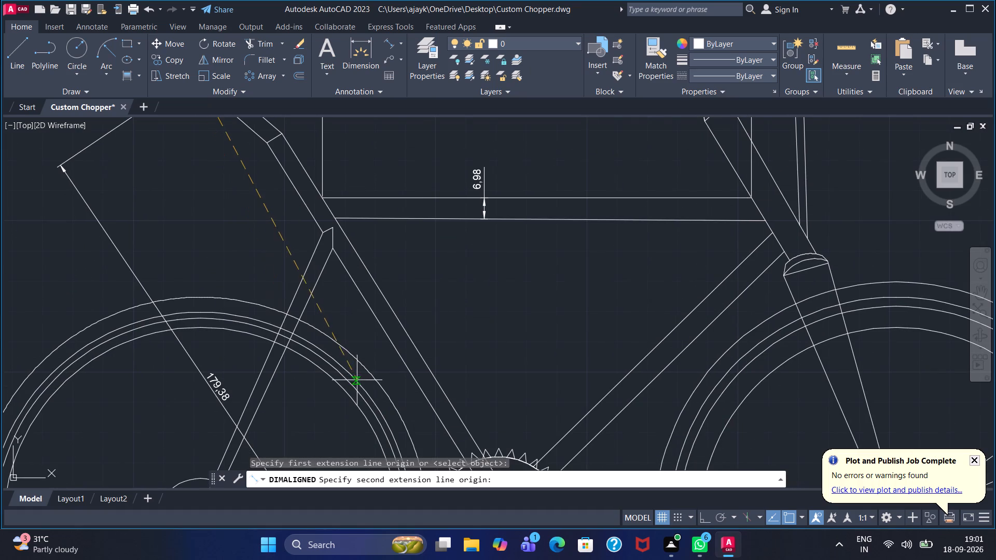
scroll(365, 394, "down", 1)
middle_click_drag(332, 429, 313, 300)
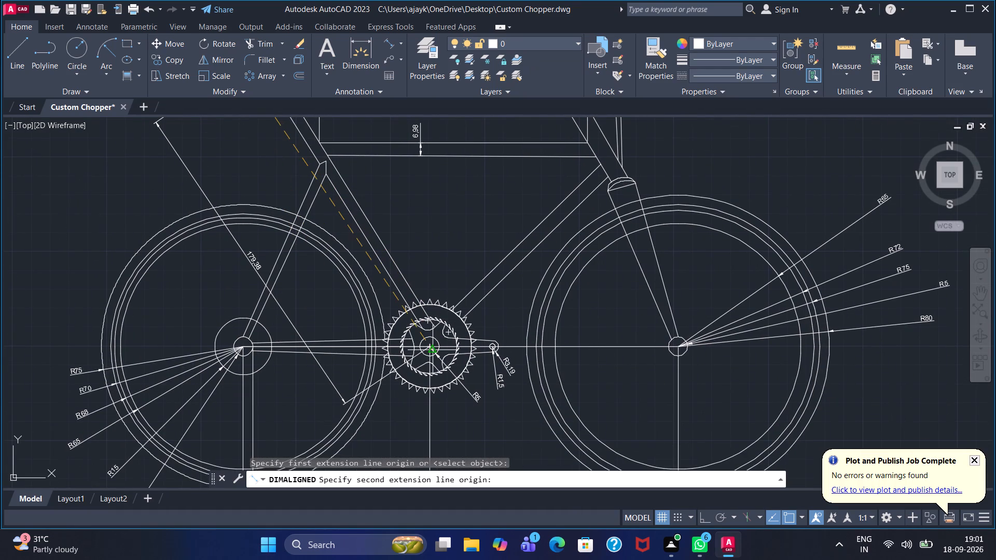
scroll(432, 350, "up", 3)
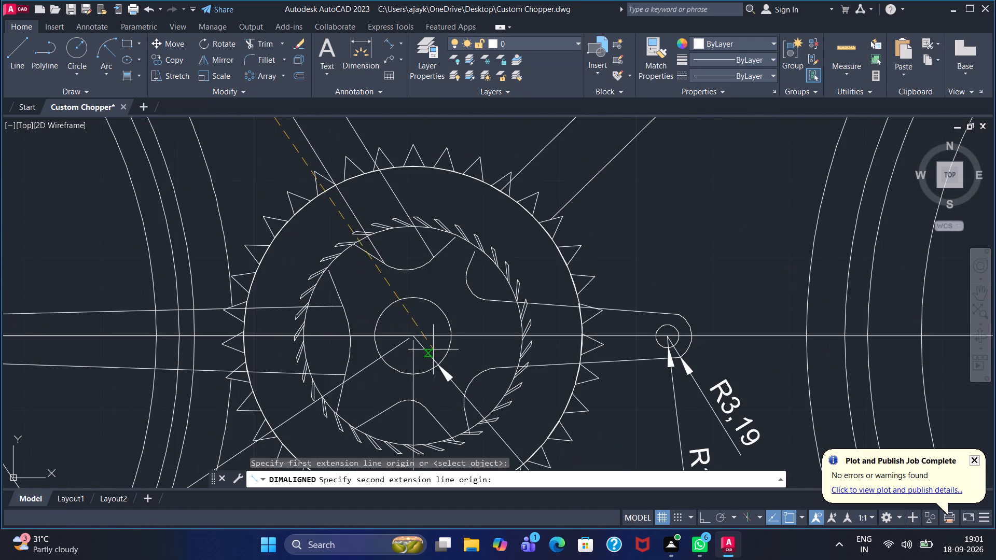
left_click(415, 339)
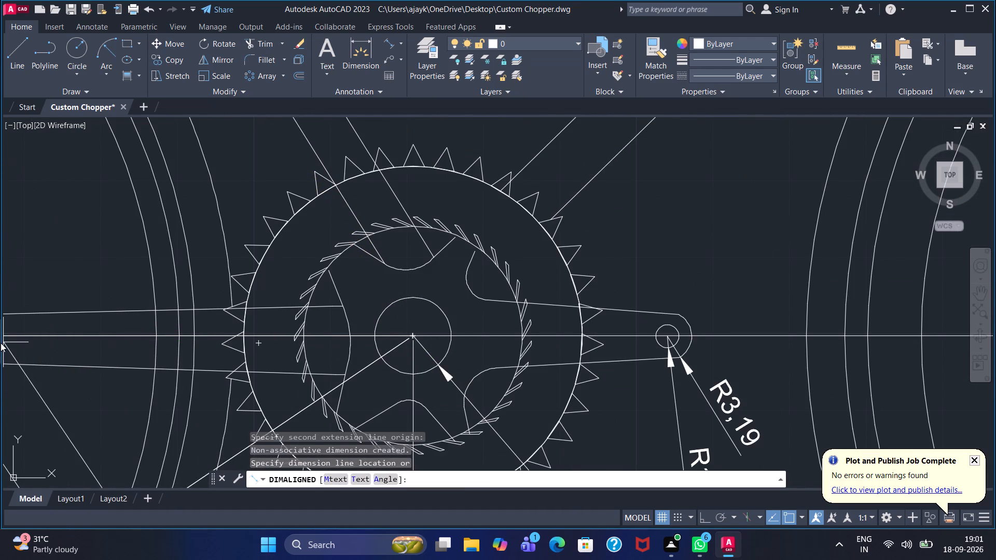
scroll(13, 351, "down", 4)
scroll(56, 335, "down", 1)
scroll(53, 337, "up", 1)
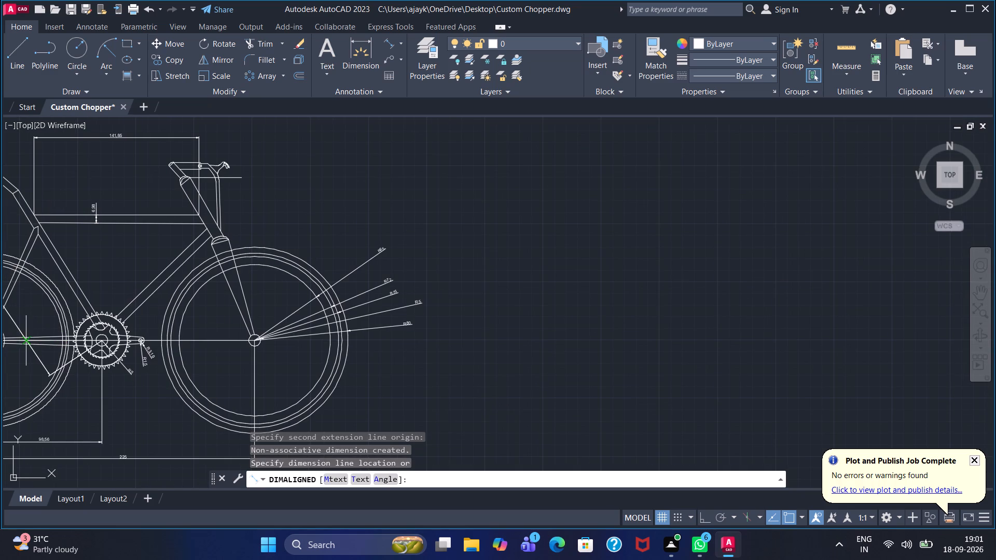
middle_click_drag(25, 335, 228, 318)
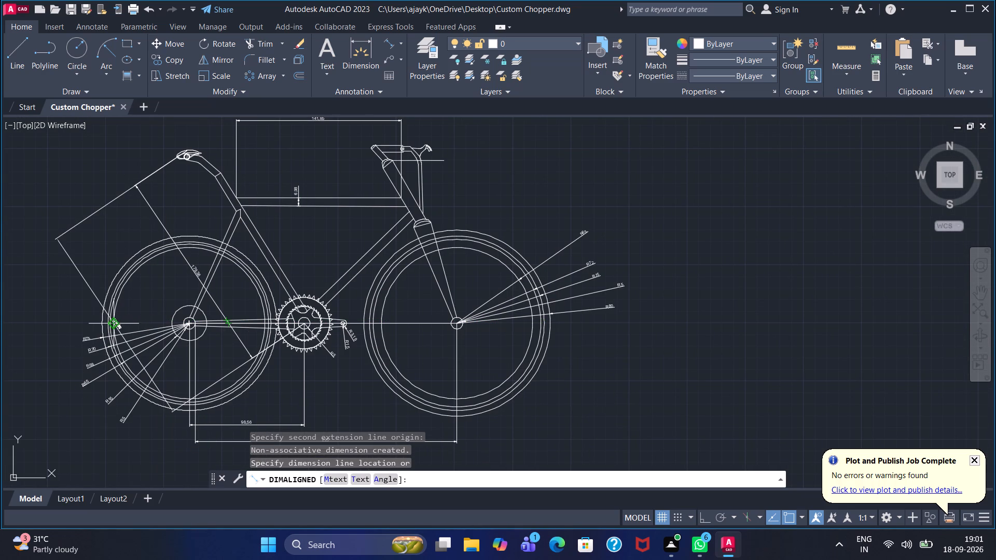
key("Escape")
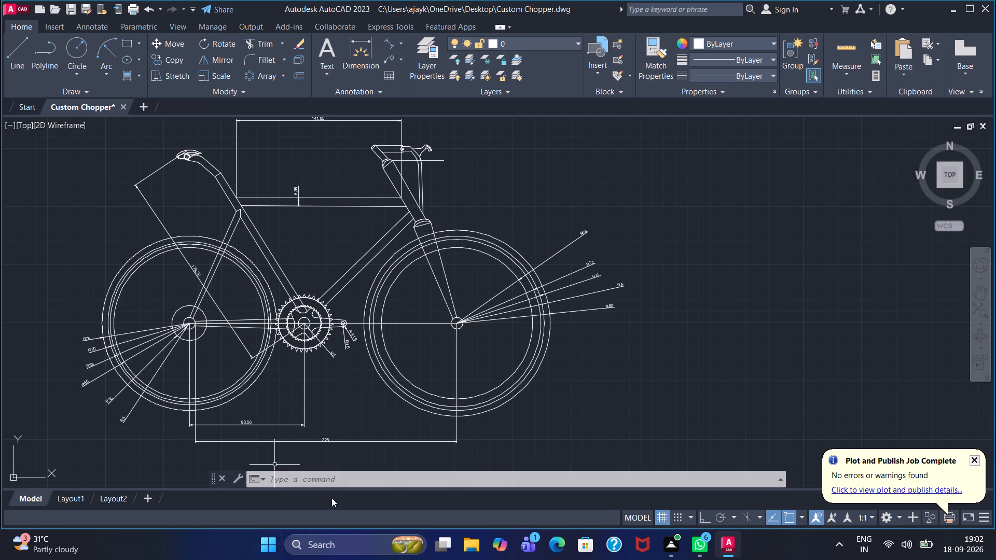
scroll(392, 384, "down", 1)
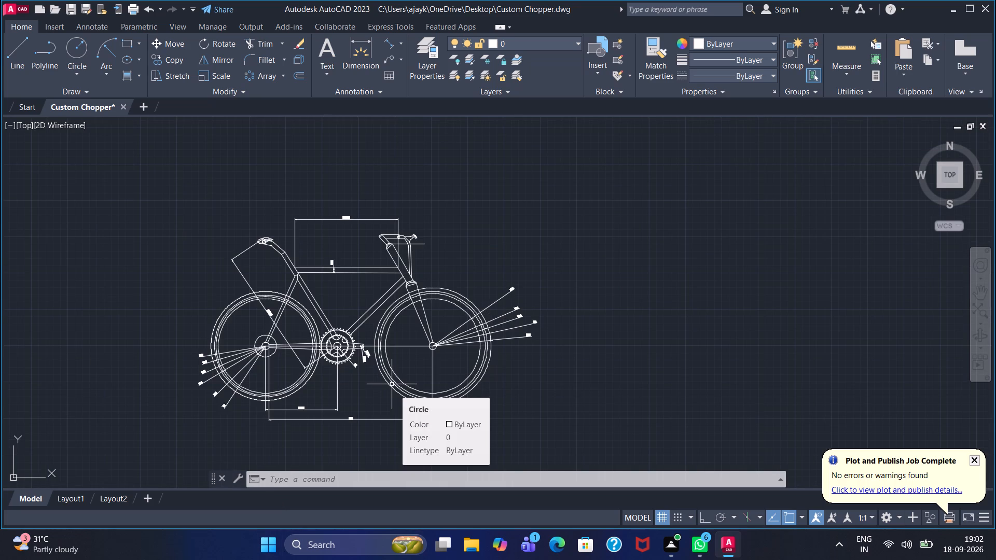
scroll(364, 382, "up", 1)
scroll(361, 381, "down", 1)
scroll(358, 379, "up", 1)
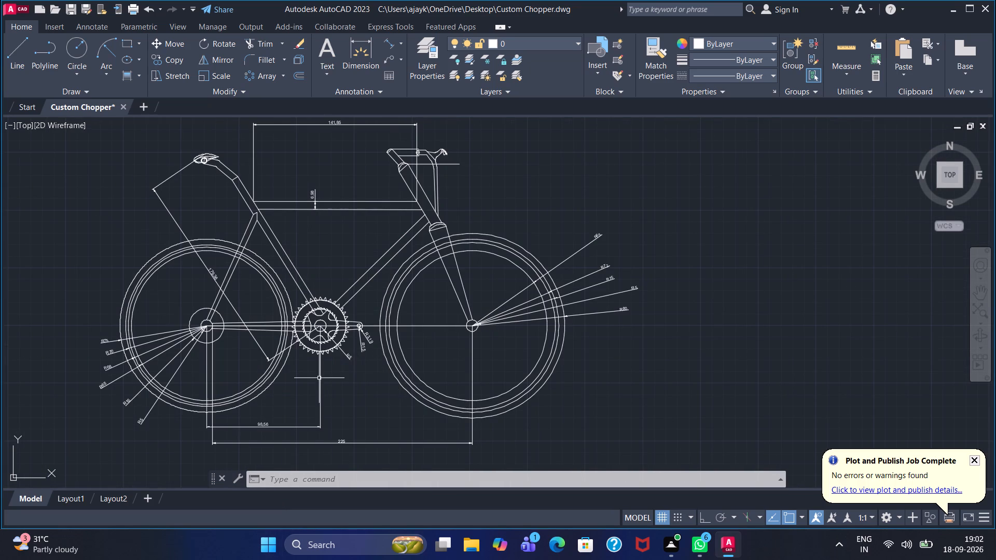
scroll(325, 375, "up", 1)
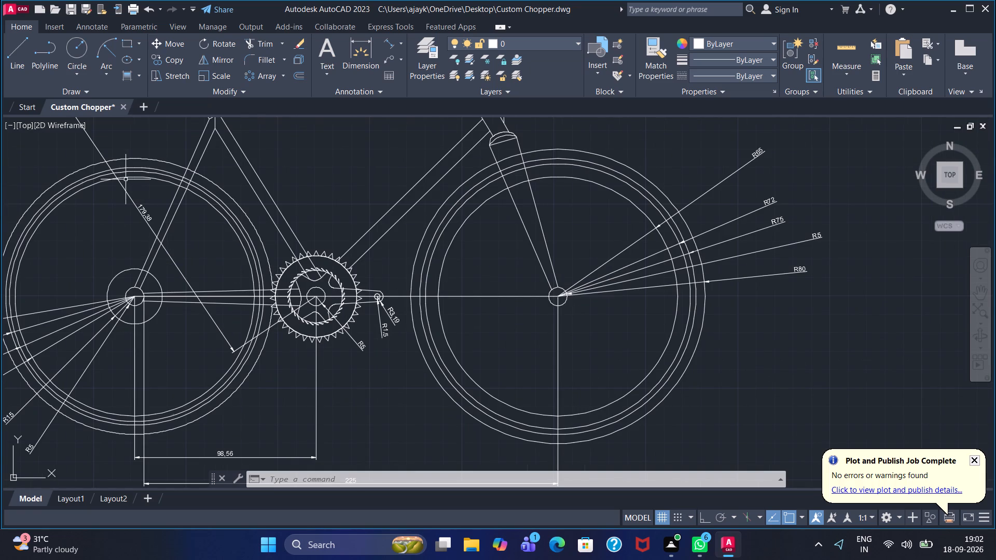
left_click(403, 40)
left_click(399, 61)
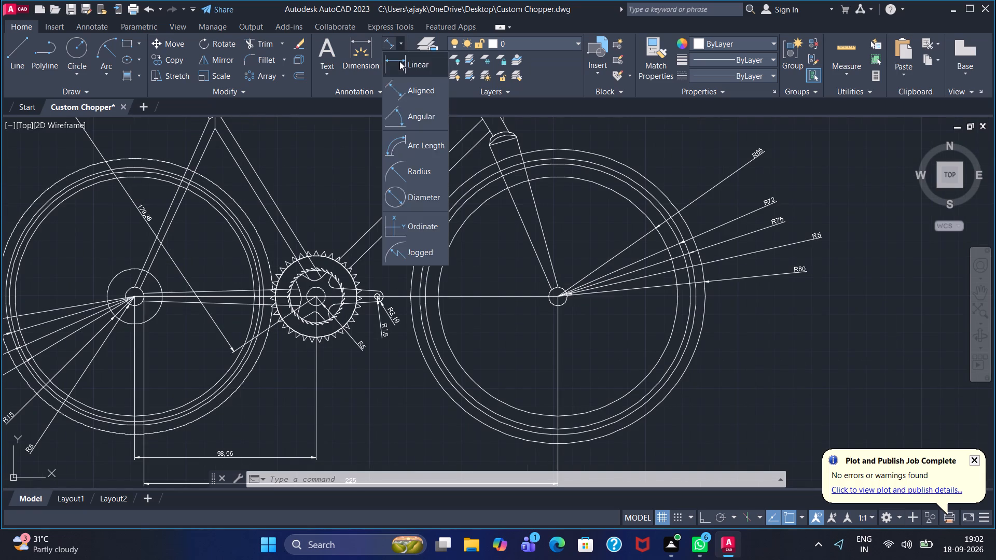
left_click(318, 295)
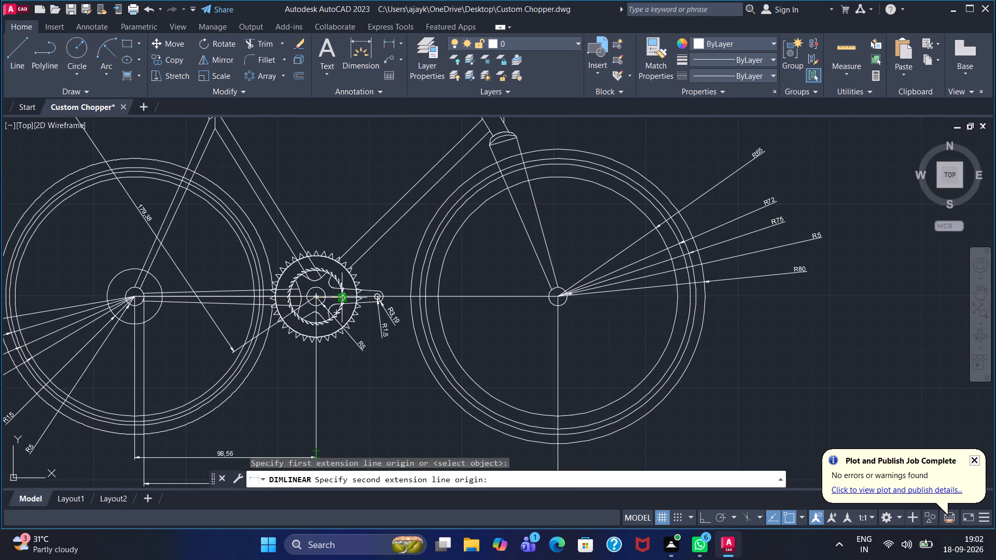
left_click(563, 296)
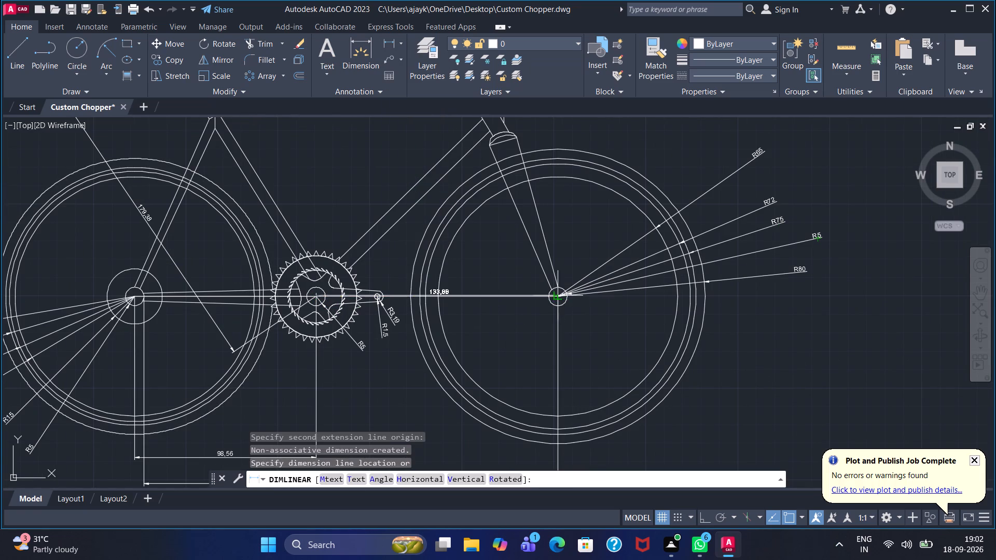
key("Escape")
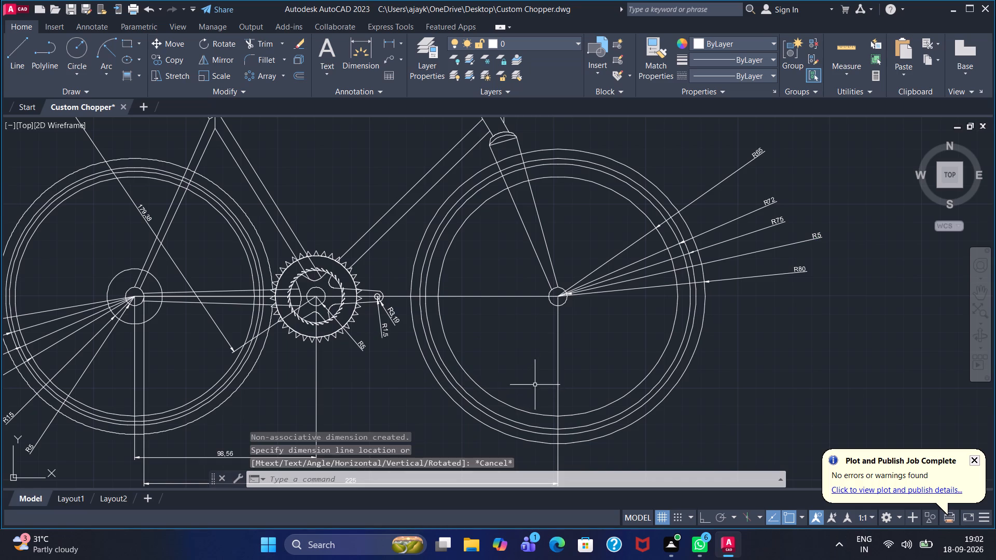
Add a linear dimension from the chainring's centre to the front wheel's centre, aligned below the wheels with the rear-wheel-to-chainring dimension.
left_click(388, 48)
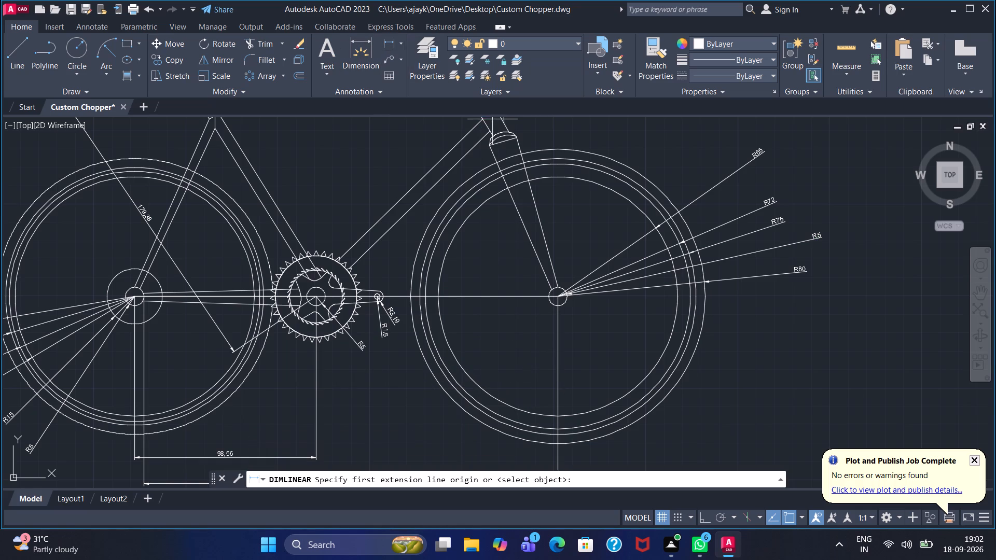
left_click(319, 293)
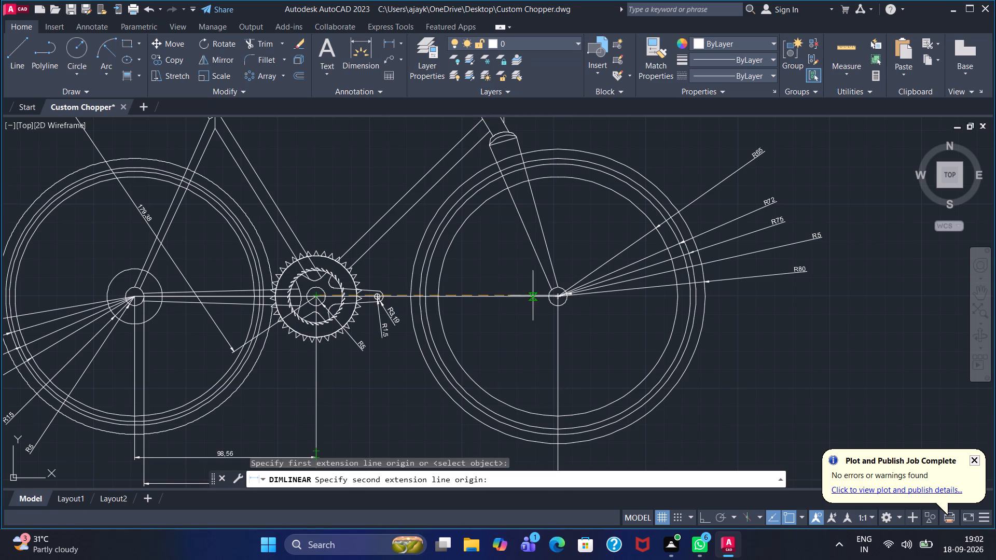
left_click(558, 295)
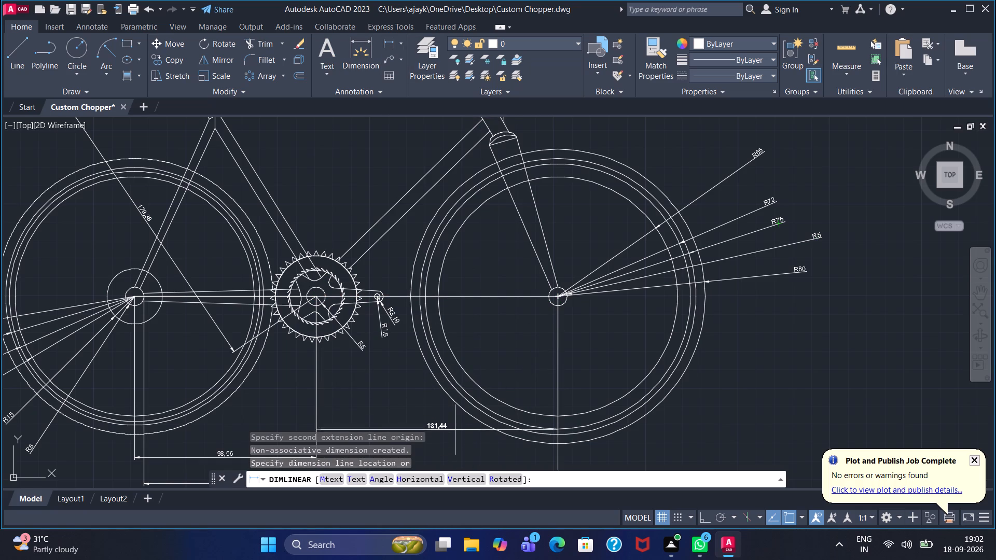
scroll(454, 423, "up", 1)
scroll(454, 420, "down", 1)
middle_click_drag(440, 443, 439, 356)
left_click(439, 371)
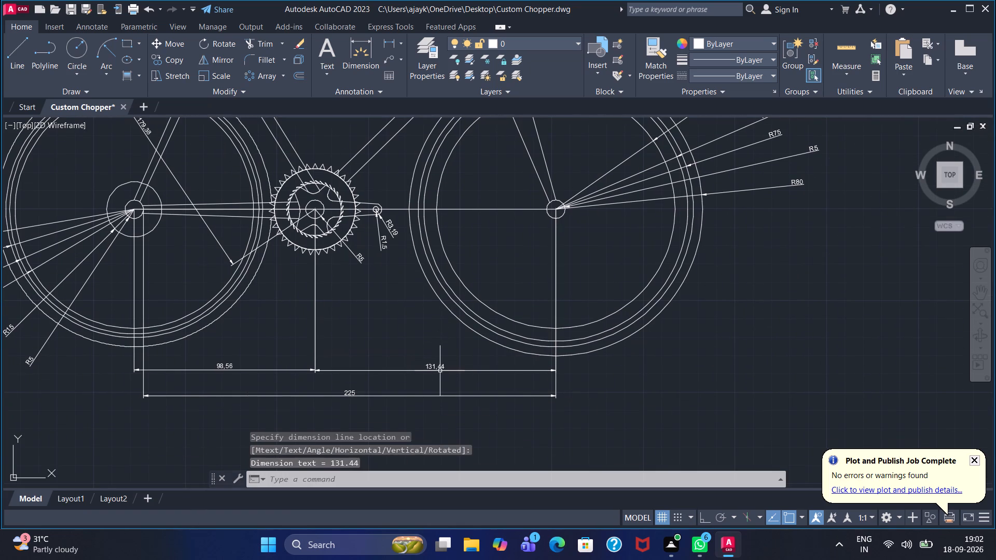
key("Escape")
Examine the whole dimensioned bicycle, from the wheels and chainring up to the saddle and handlebar, for missing dimensions.
scroll(556, 404, "down", 2)
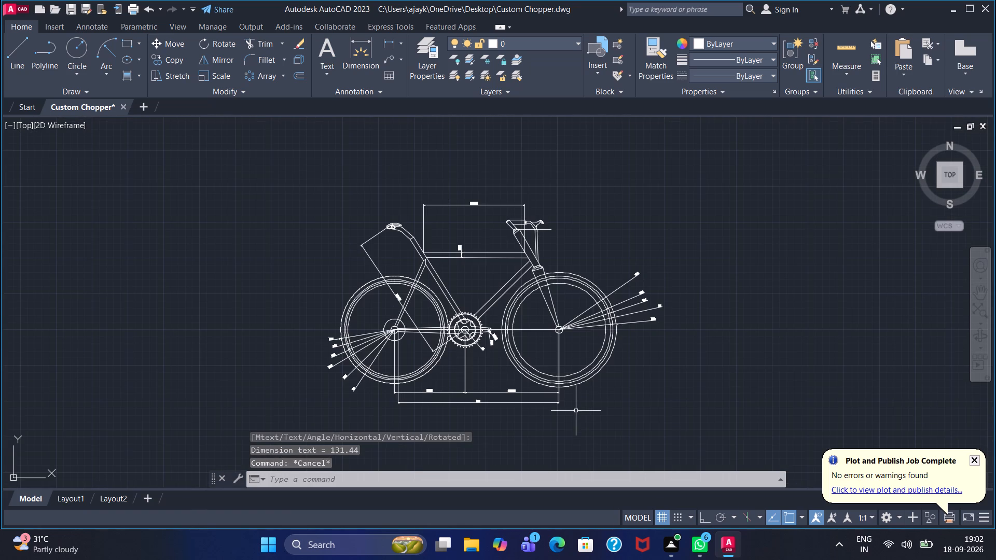
middle_click_drag(682, 386, 669, 325)
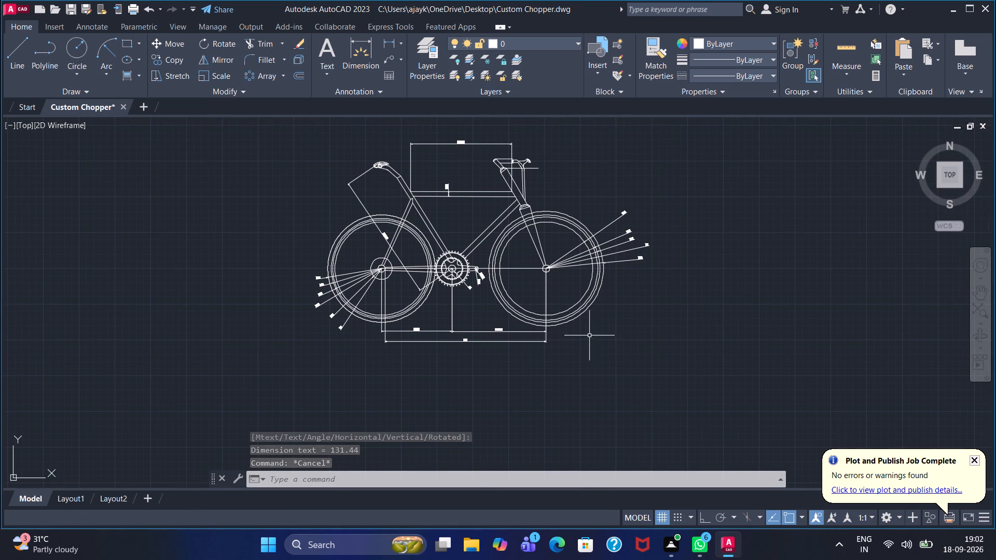
scroll(589, 334, "up", 1)
middle_click_drag(589, 333, 589, 338)
middle_click_drag(591, 357, 594, 416)
middle_click(594, 419)
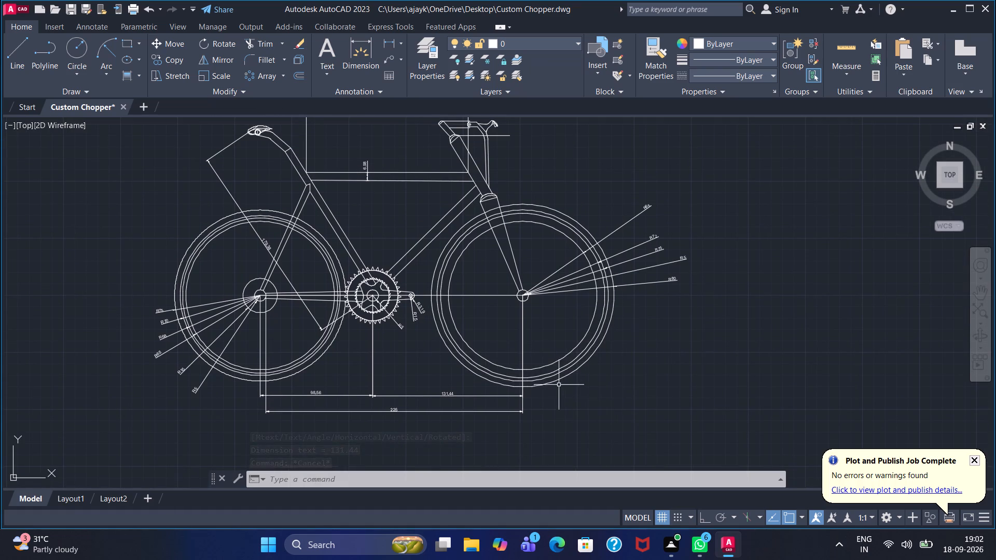
middle_click_drag(653, 334, 644, 388)
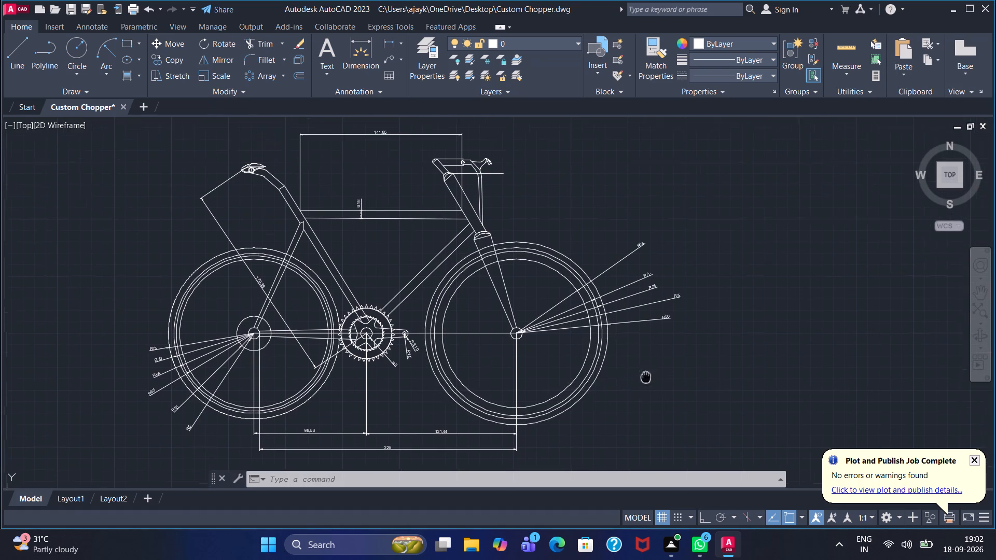
middle_click_drag(644, 388, 641, 406)
middle_click_drag(586, 246, 588, 204)
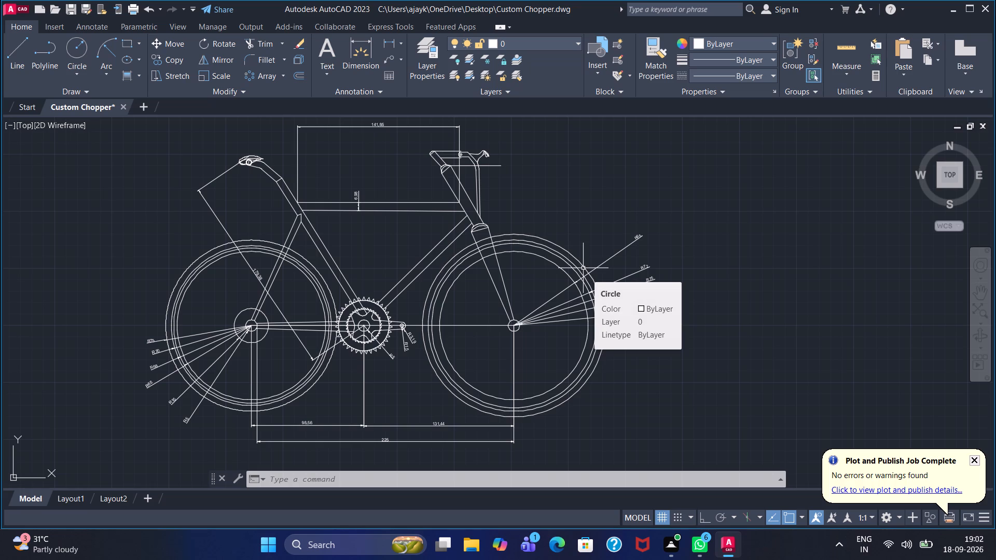
Save the dimensioned Custom Chopper drawing and dismiss the plot notification.
key("ctrl+s")
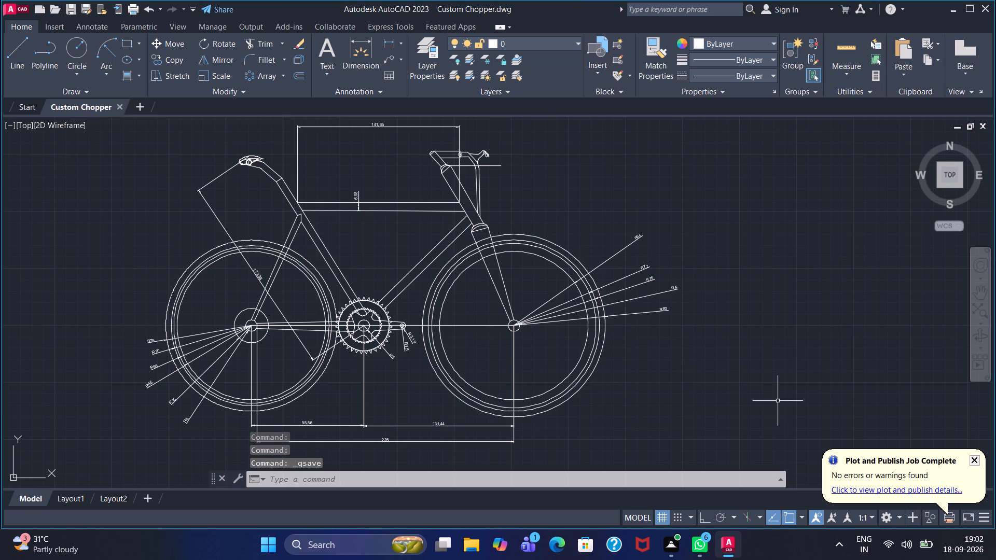
left_click(75, 6)
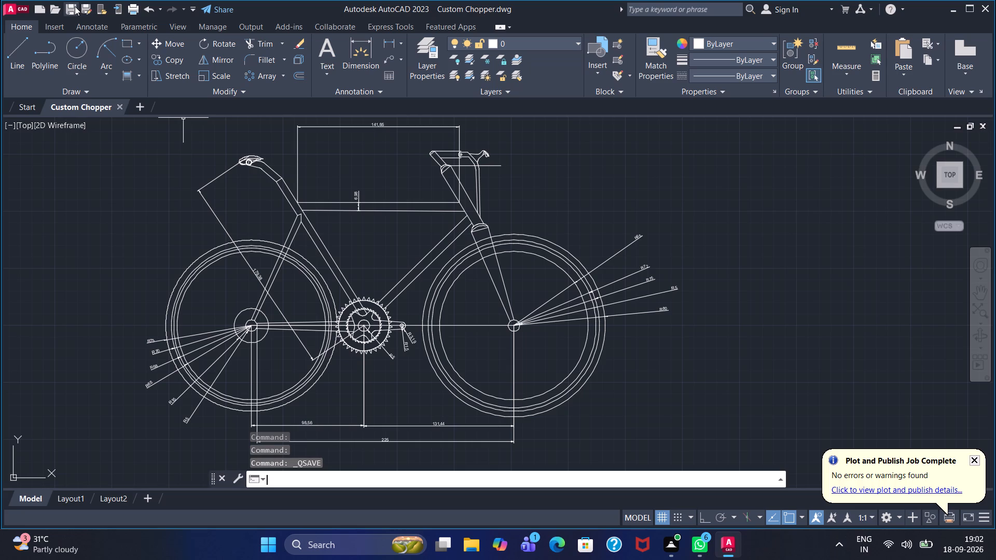
left_click(972, 458)
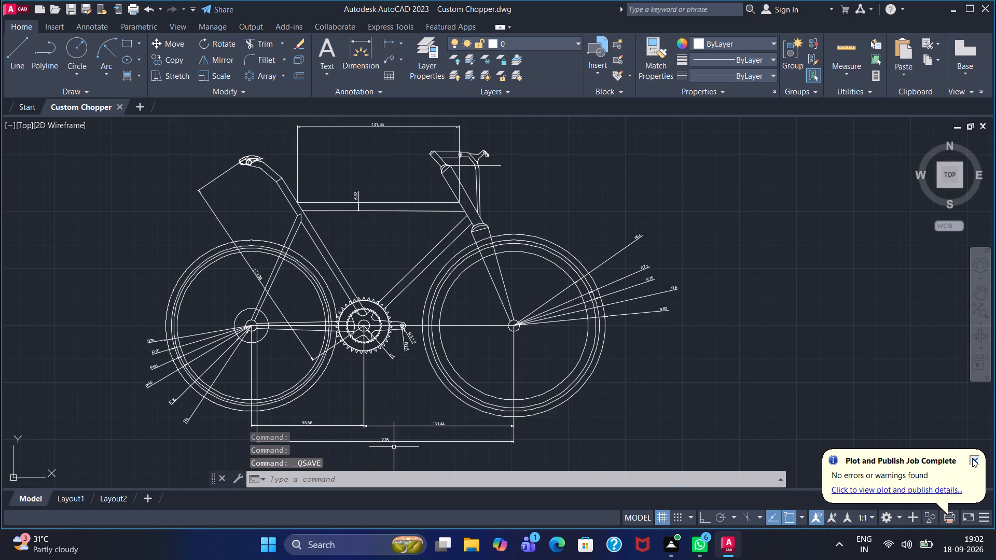
Save the drawing under the new name Road Racing Bicycle.dwg on the Desktop.
left_click(89, 7)
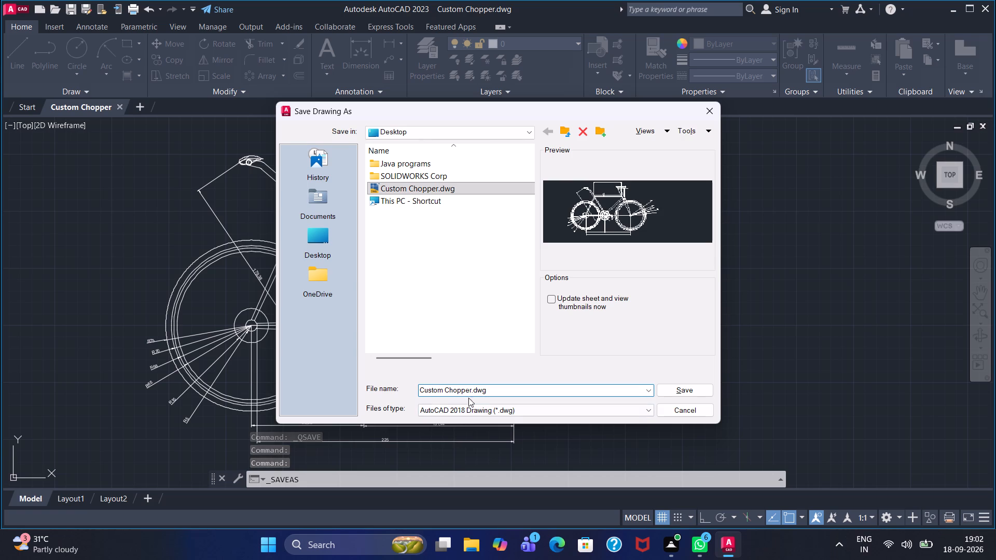
left_click_drag(471, 389, 381, 383)
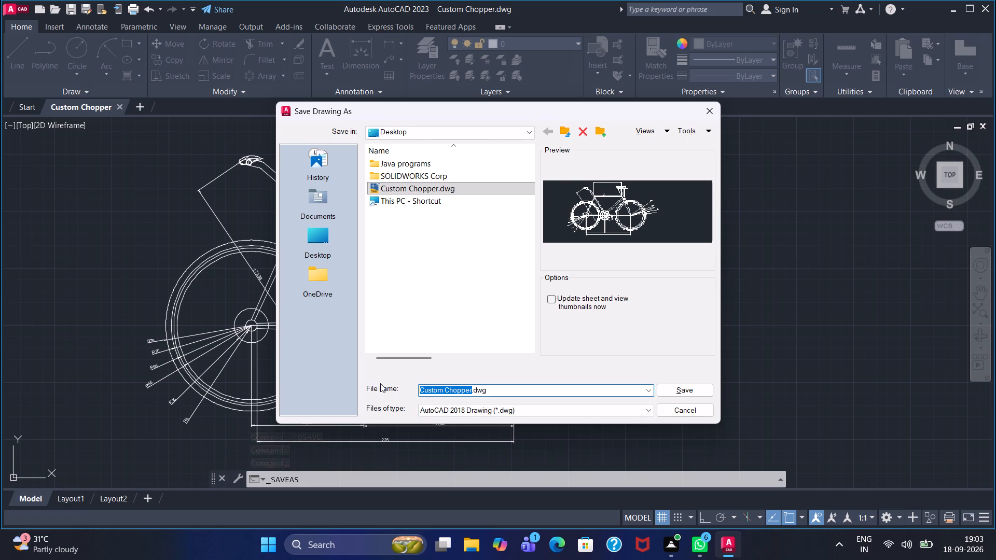
key("BackSpace")
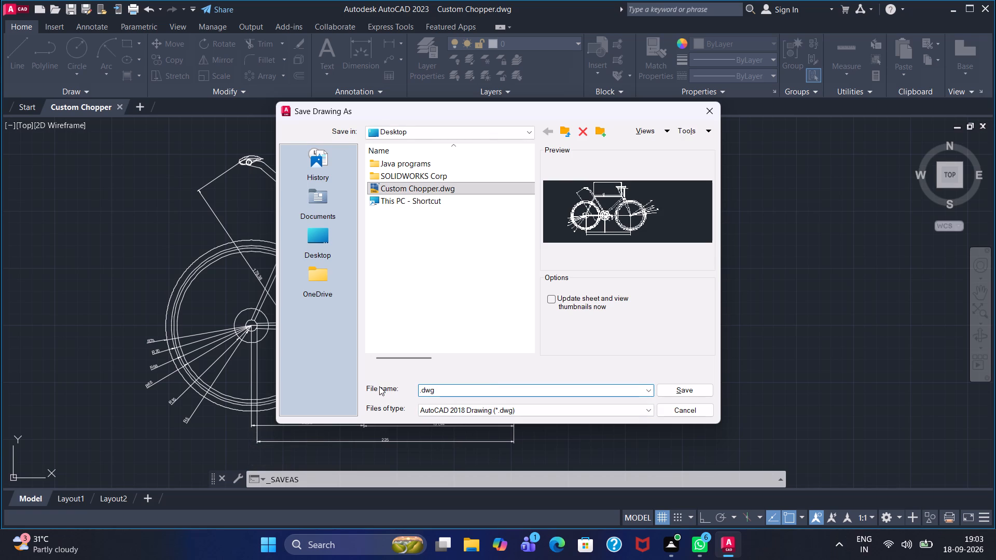
key("ctrl+v")
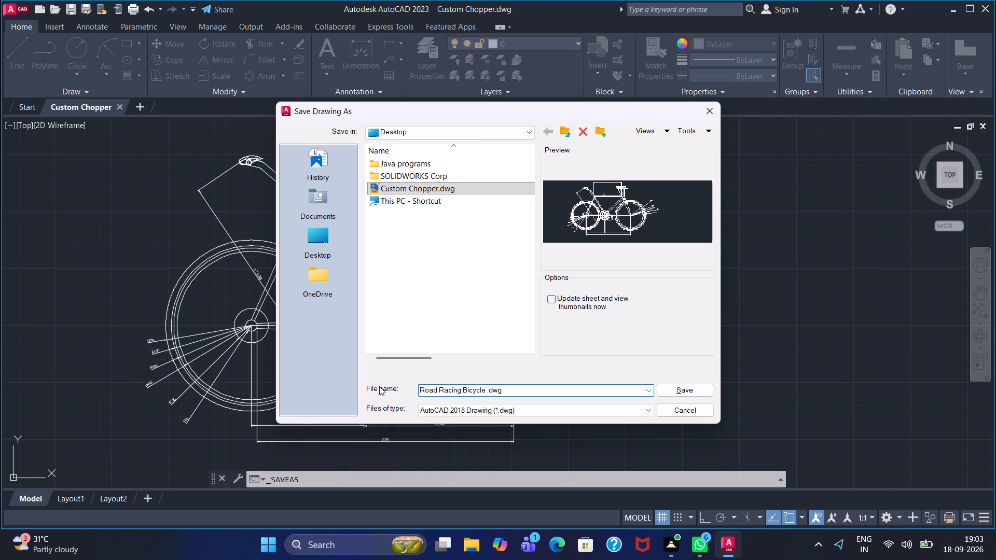
left_click(679, 394)
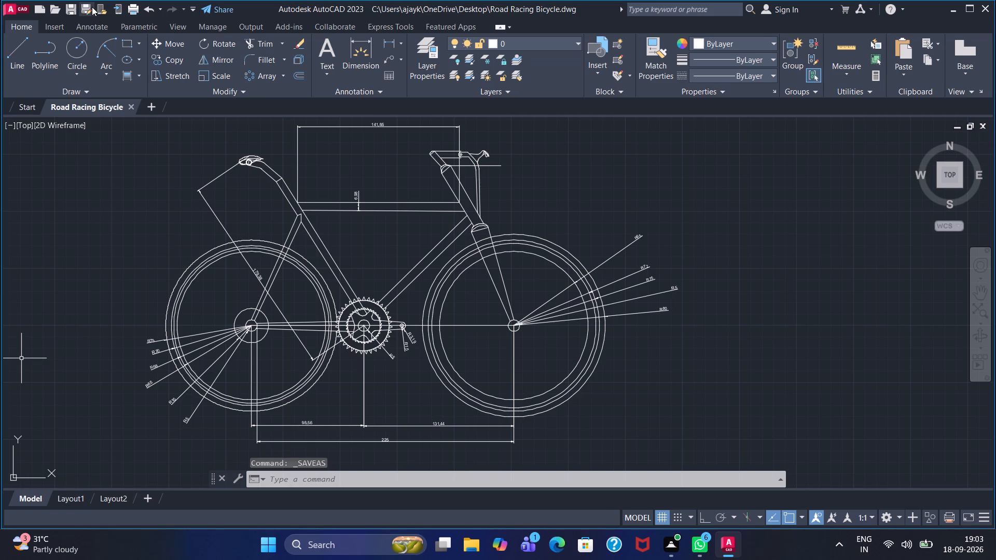
Set up the plot for DWG To PDF.pc3 on ISO A4 (297.00 x 210.00 MM) paper in landscape orientation.
left_click(135, 7)
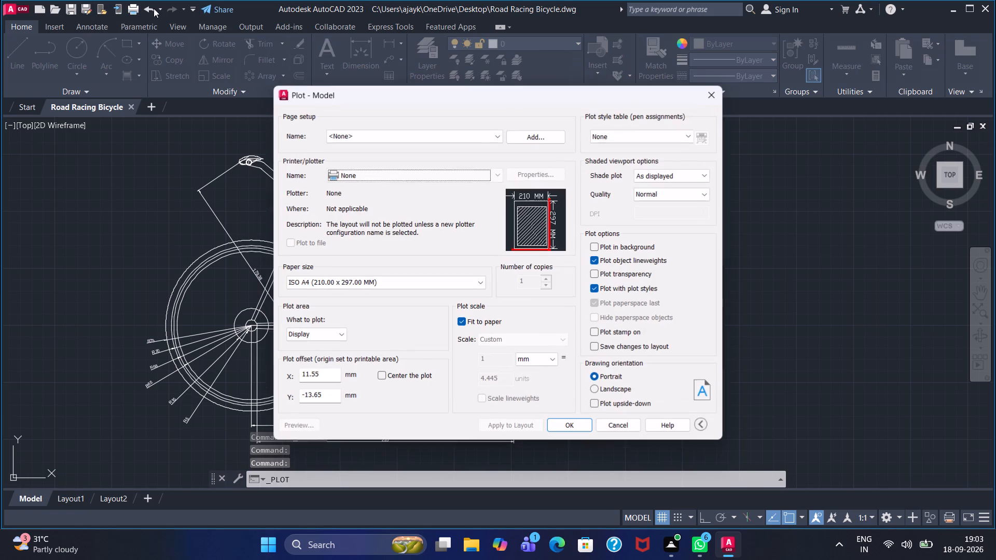
left_click(368, 180)
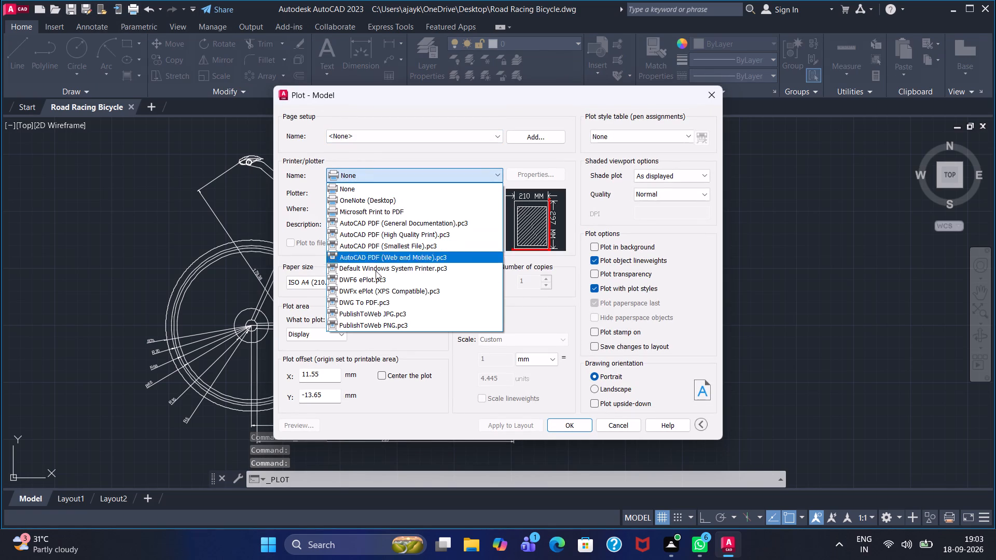
left_click(378, 300)
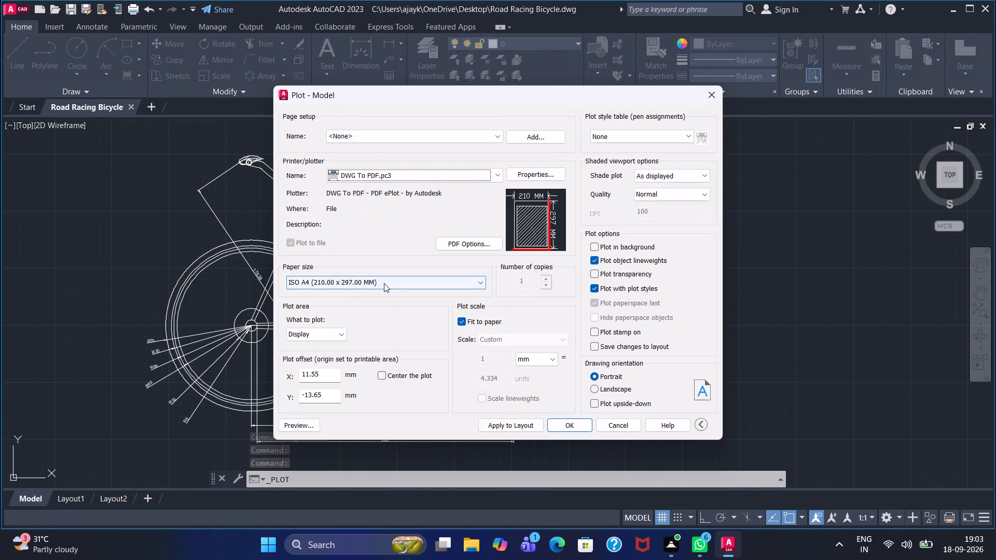
left_click(384, 283)
left_click(347, 304)
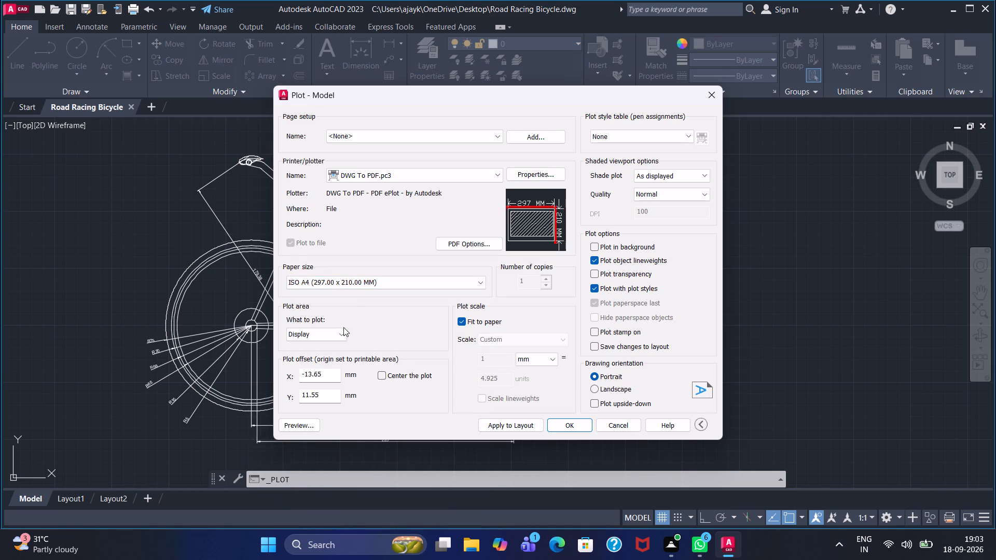
left_click(617, 390)
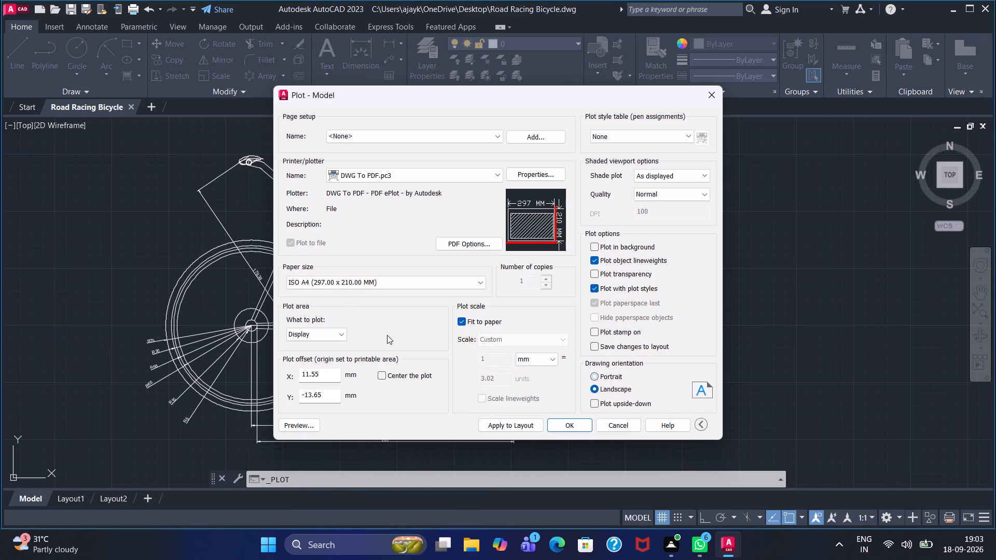
Define the plot area as a window enclosing the whole bicycle and all its dimensions.
left_click(343, 333)
left_click(303, 369)
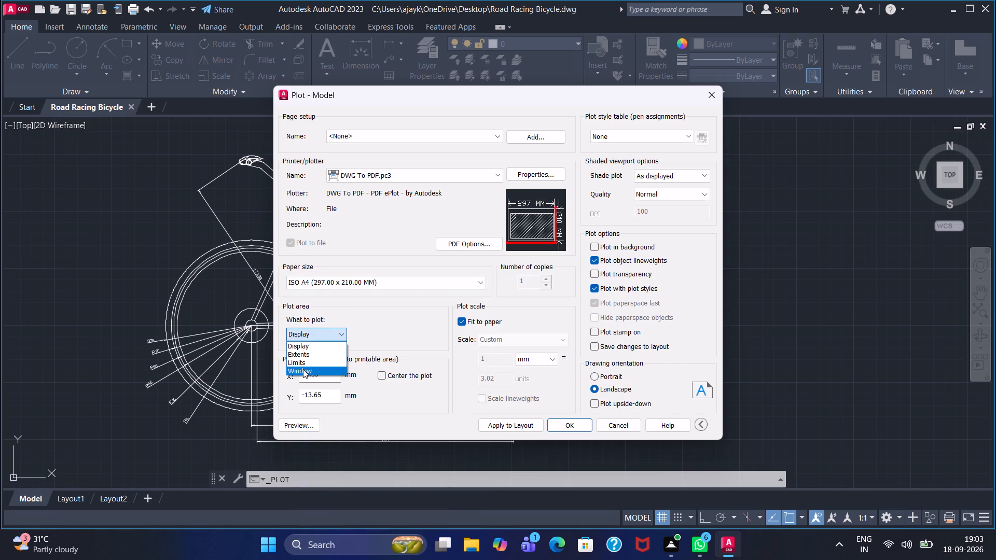
scroll(183, 204, "down", 1)
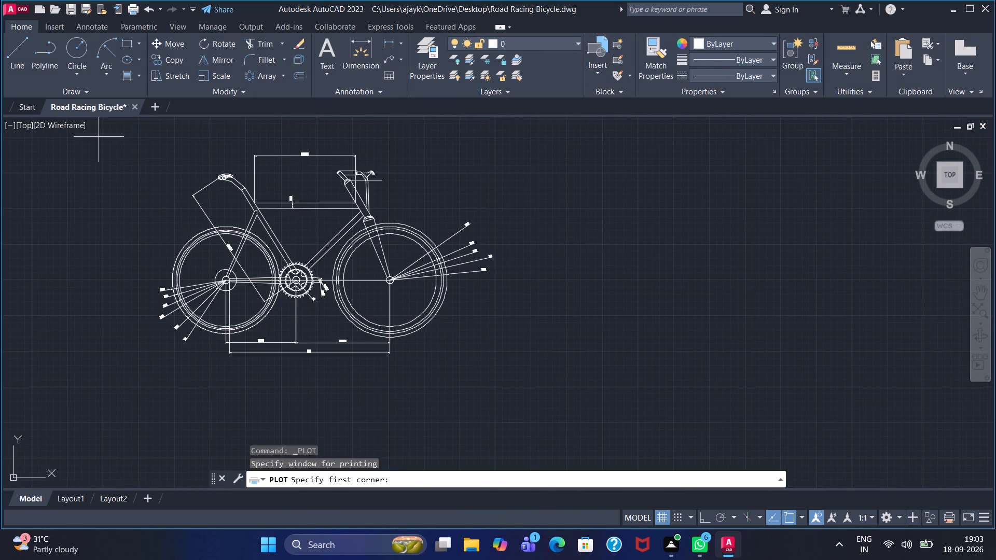
left_click_drag(98, 136, 510, 412)
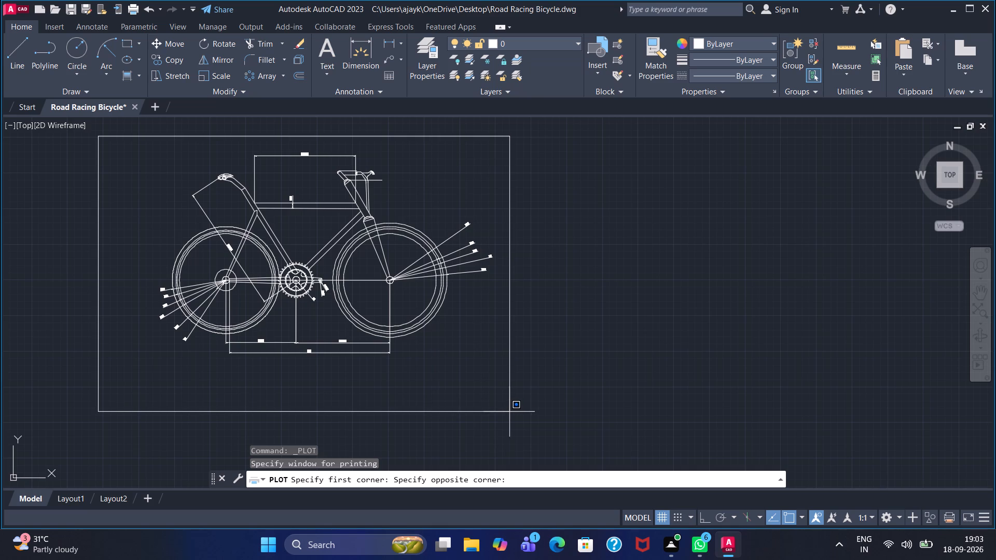
left_click_drag(510, 412, 507, 366)
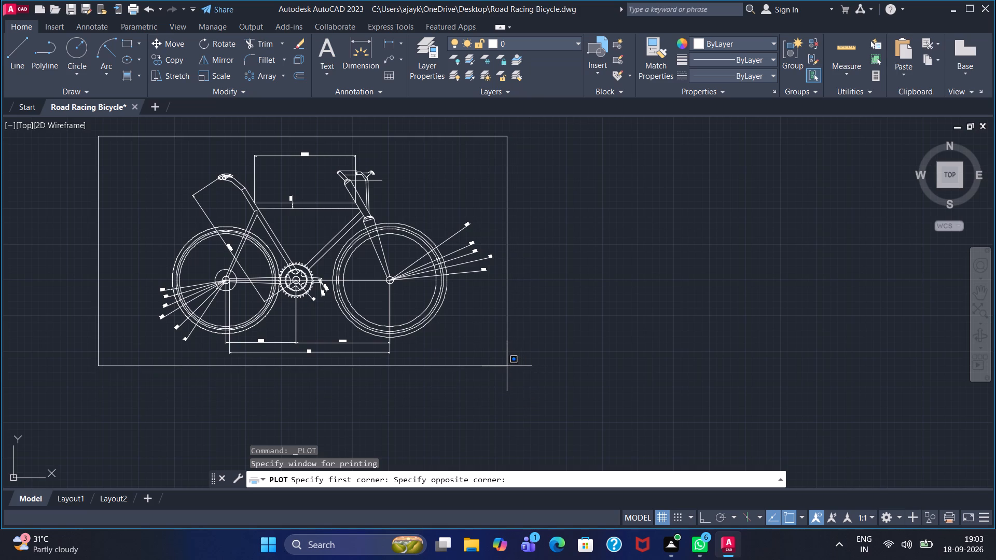
left_click(507, 366)
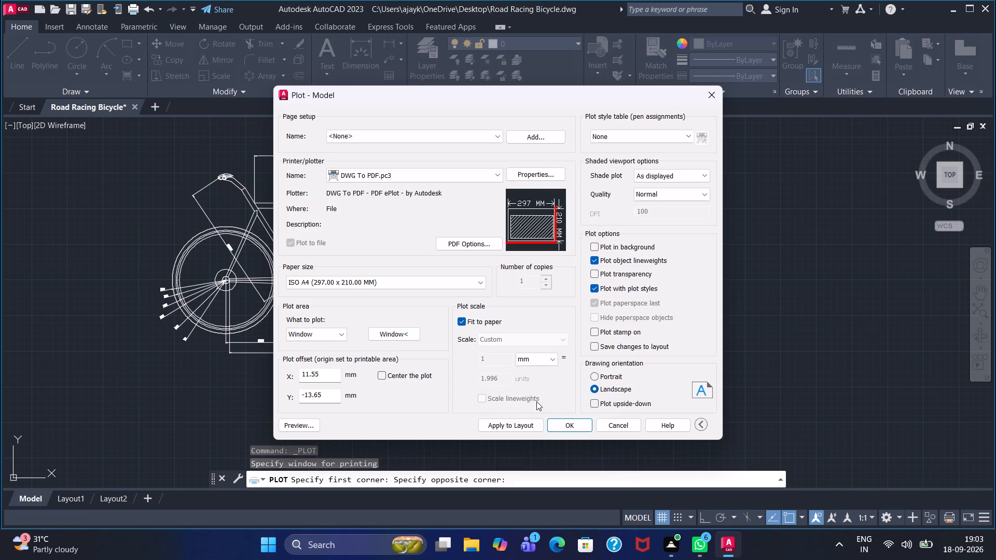
Plot to Road Racing Bicycle-Model.pdf on the Desktop, check the resulting PDF page, and return to the drawing.
left_click(568, 422)
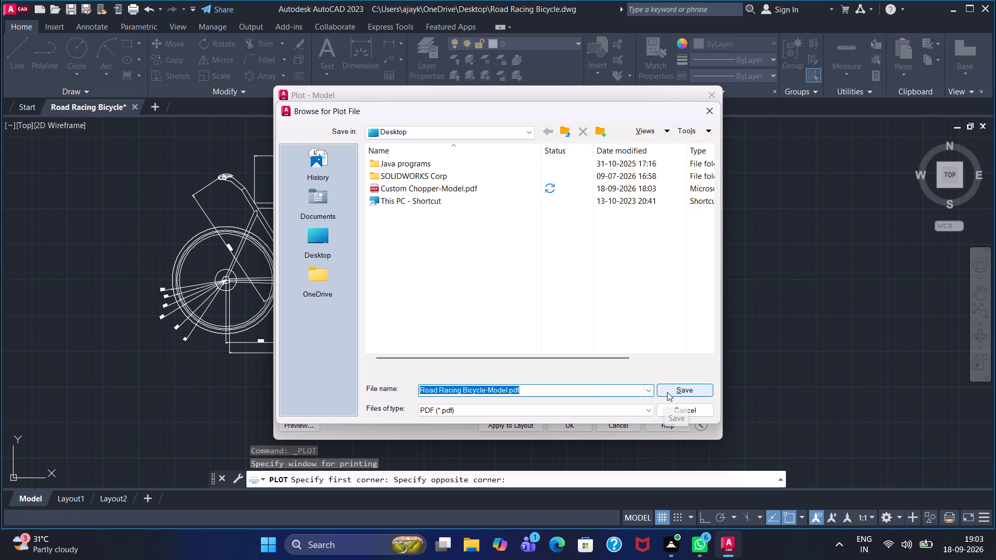
left_click(317, 230)
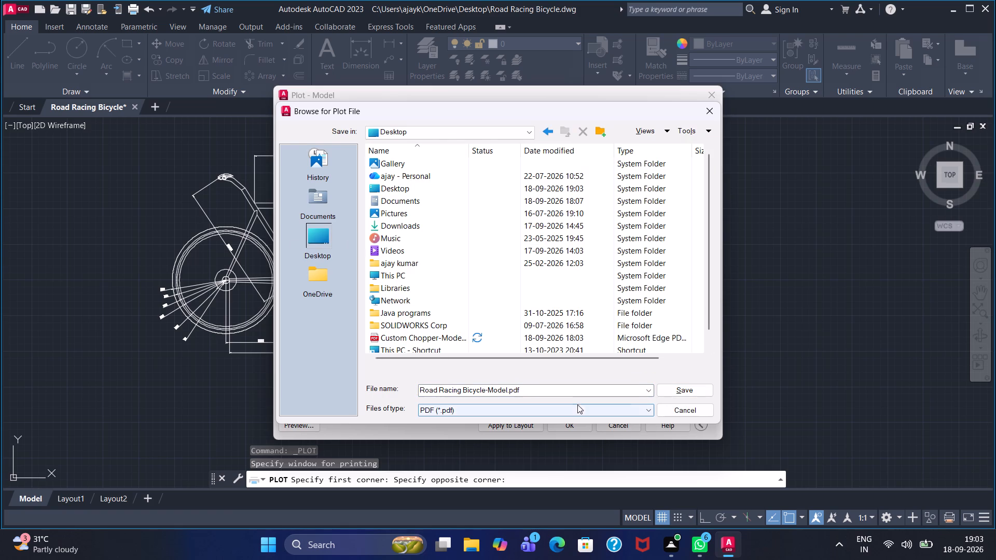
left_click(677, 386)
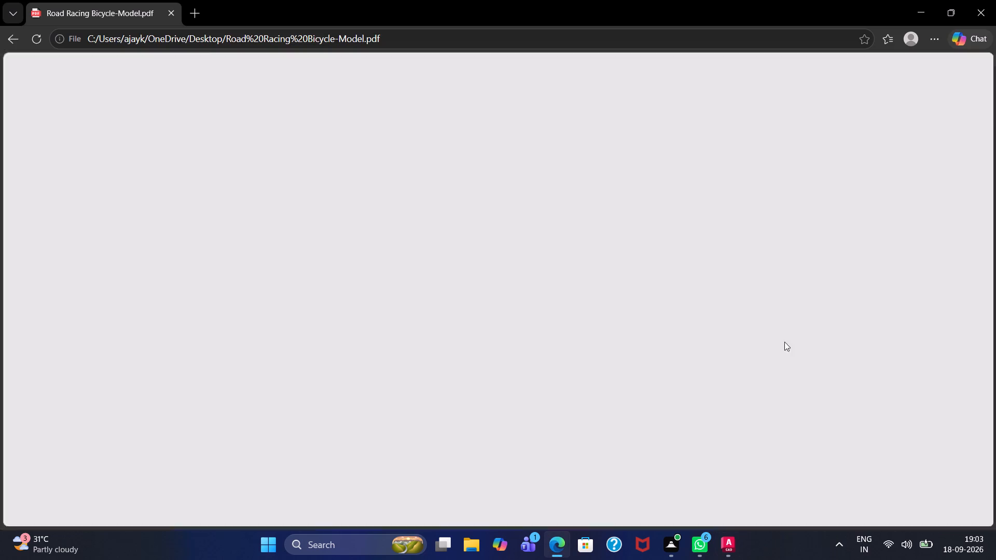
scroll(668, 310, "down", 1)
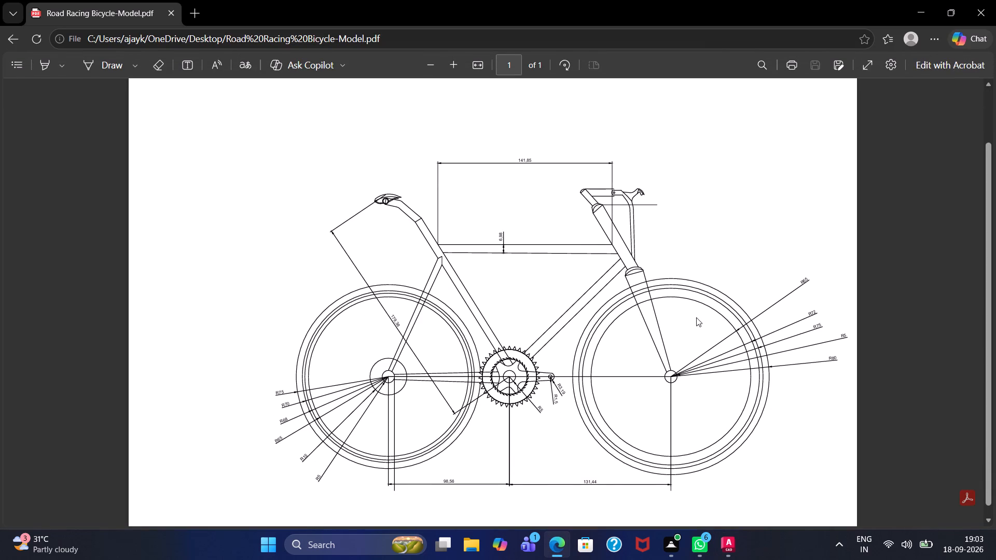
left_click(923, 12)
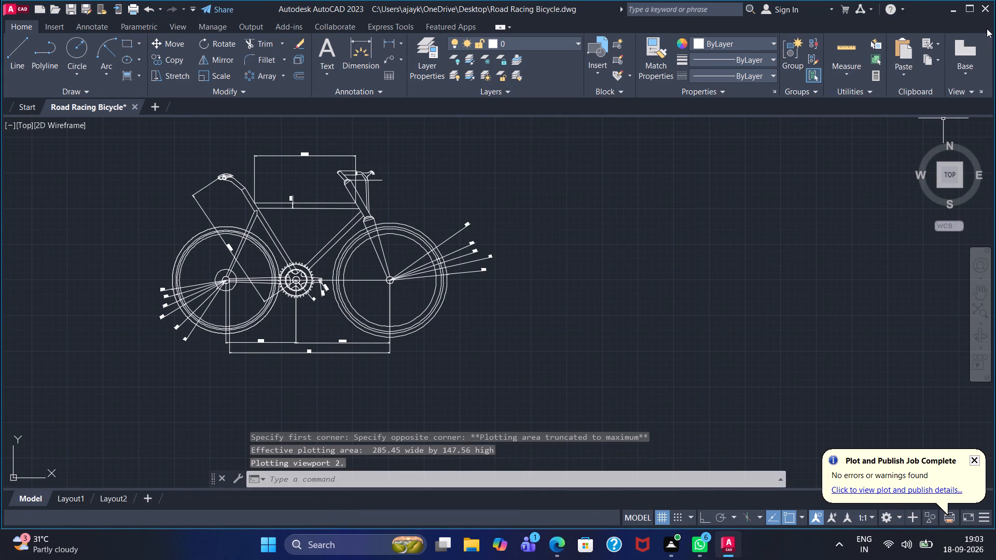